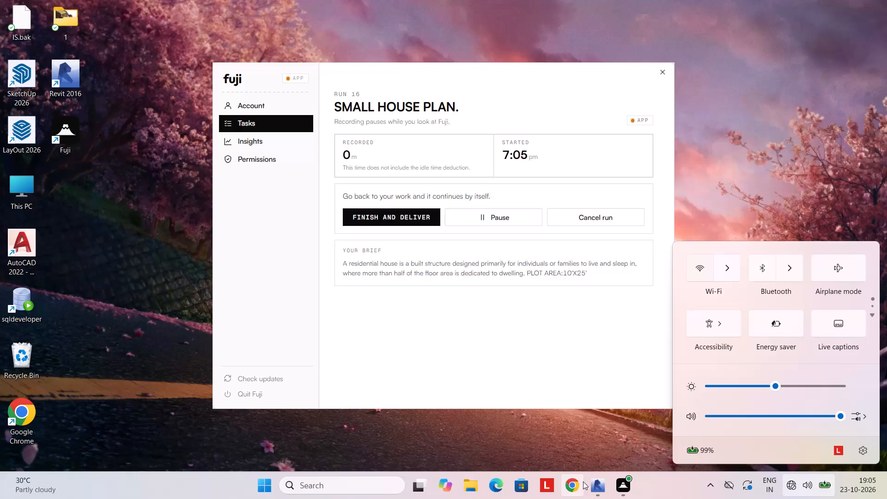
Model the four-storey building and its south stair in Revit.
Switch to Revit and create a new project from the US Imperial template file default.rte.
left_click(600, 485)
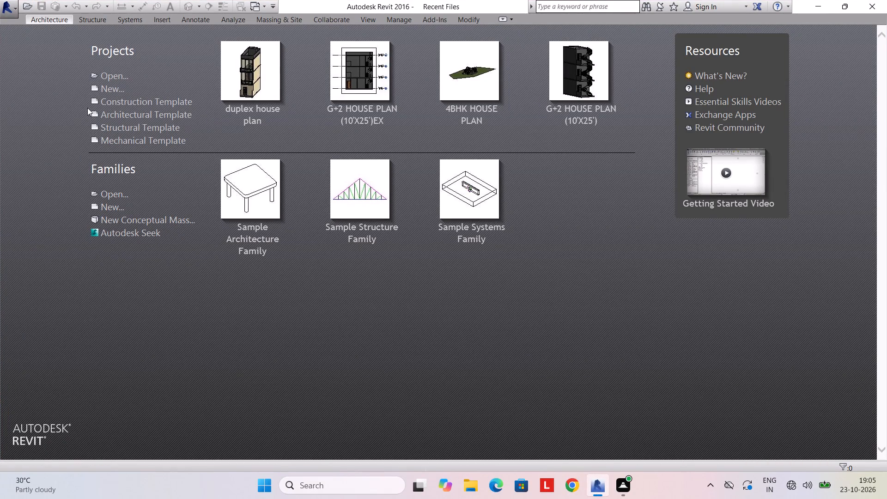
left_click(106, 88)
left_click(463, 213)
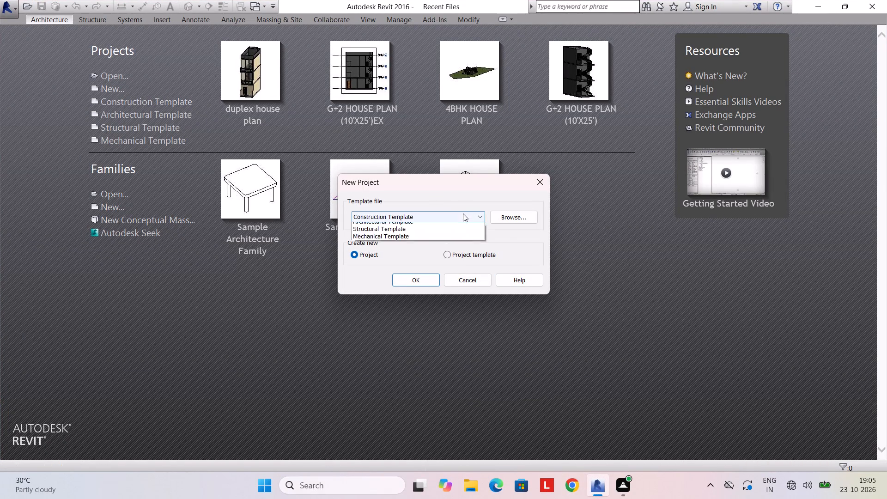
left_click(425, 240)
left_click(507, 217)
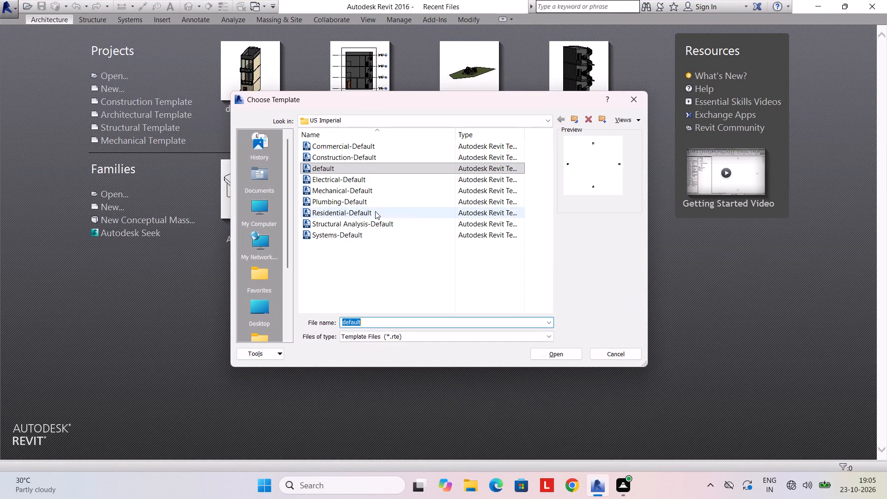
left_click(365, 170)
left_click(545, 359)
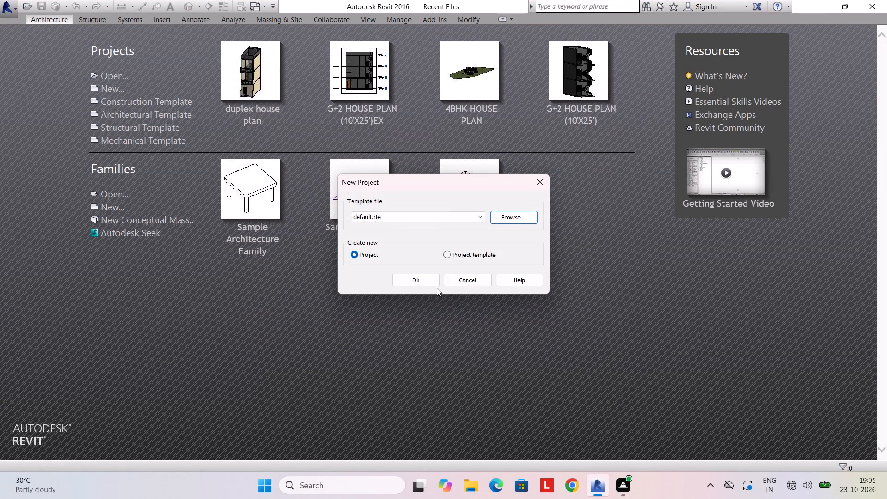
left_click(414, 280)
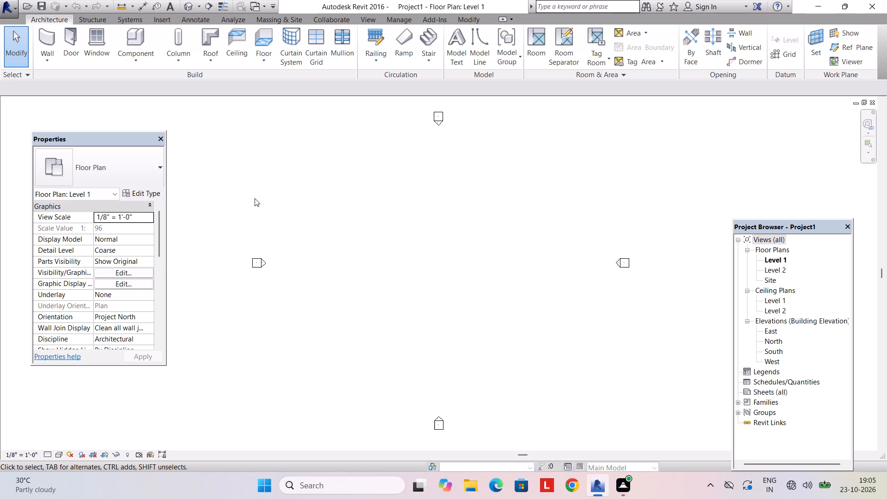
Duplicate the Generic - 8" basic wall type as 6" and set its structure layer thickness to 6".
left_click(47, 40)
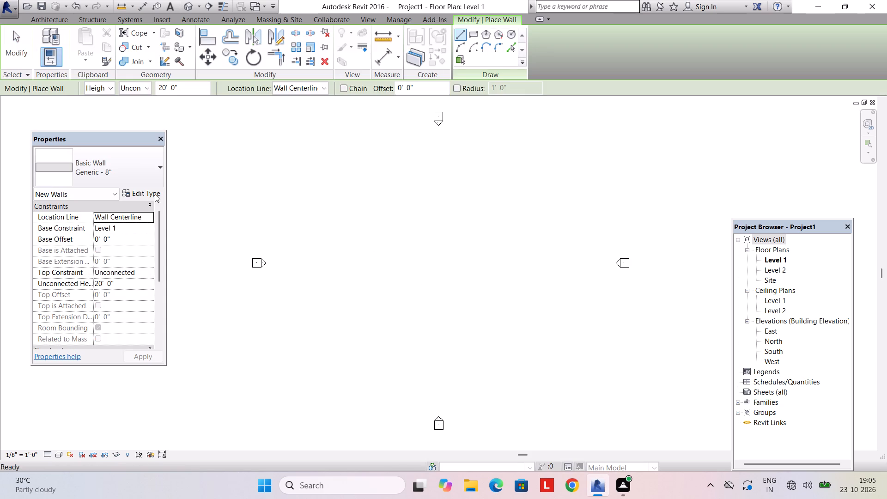
left_click(153, 193)
left_click(539, 110)
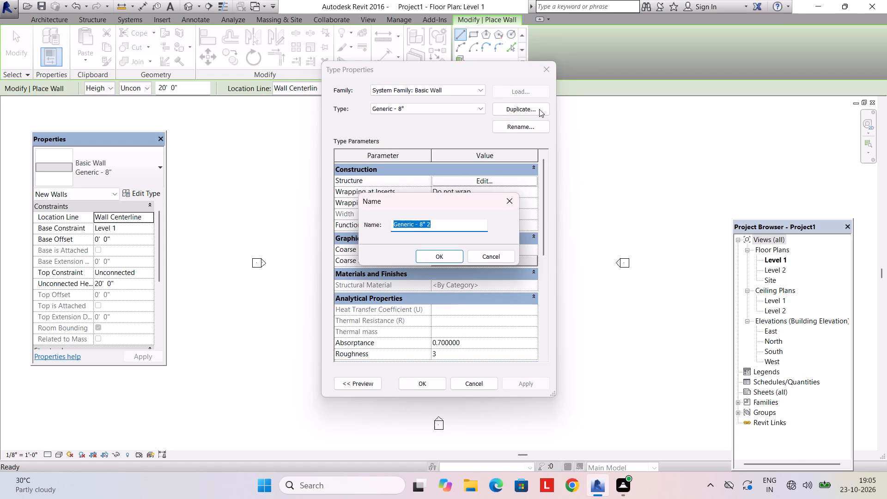
left_click(434, 230)
left_click_drag(434, 227, 375, 226)
type("6\"")
key("Return")
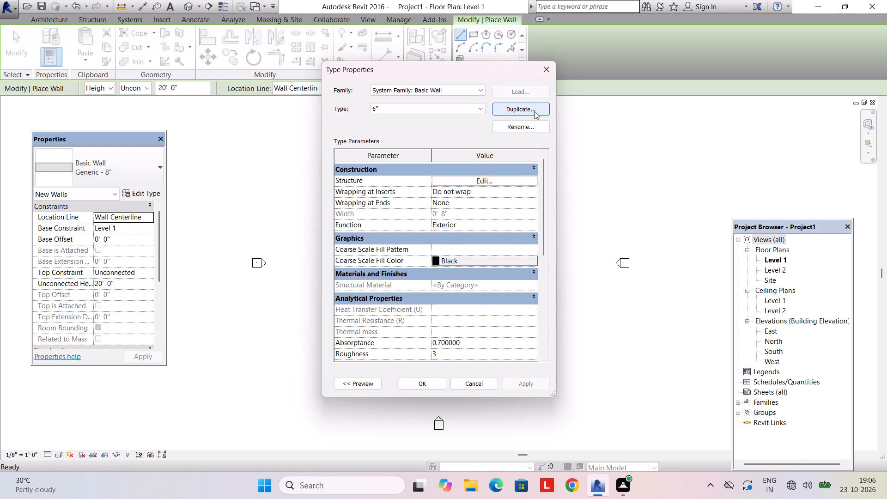
left_click(490, 178)
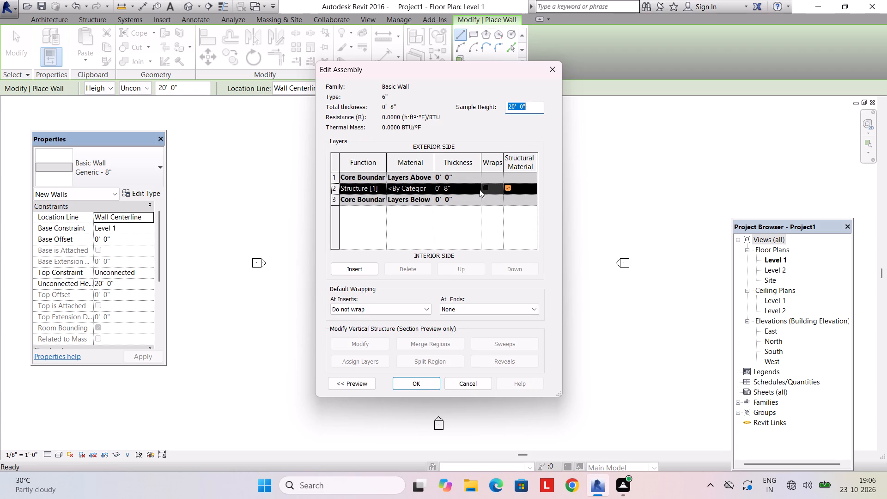
left_click(470, 186)
type("6\"")
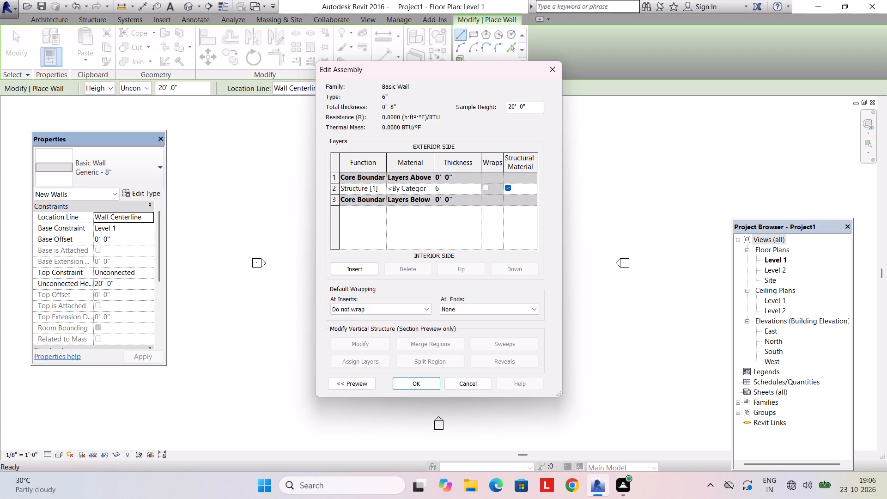
key("Return")
left_click(421, 383)
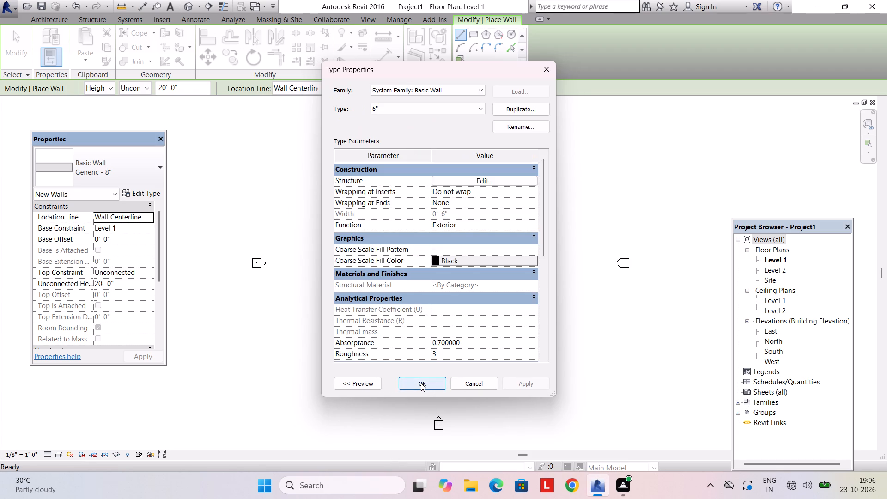
left_click(421, 383)
Duplicate the 6" wall type as 4" and set its structure layer thickness to 4".
left_click(151, 185)
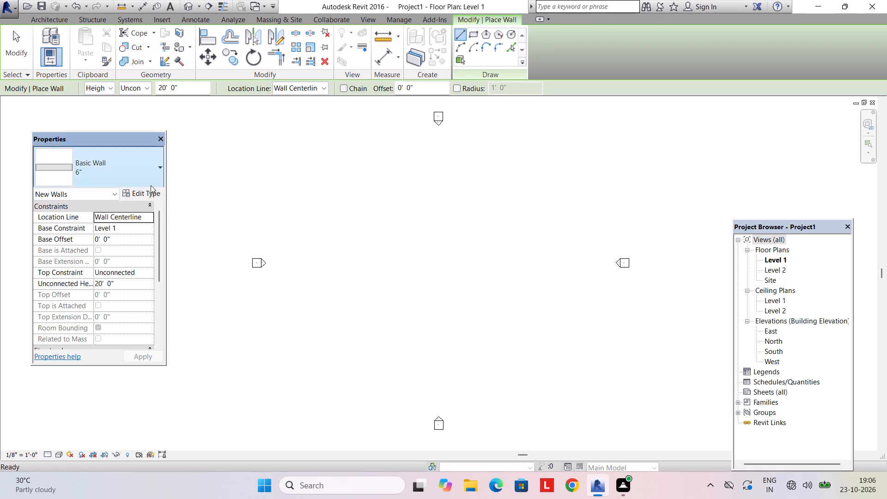
left_click(143, 169)
left_click(151, 192)
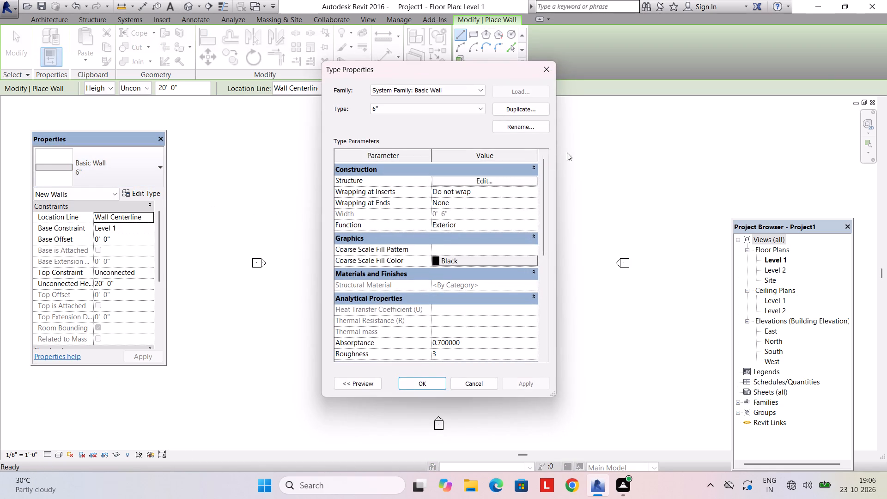
left_click(515, 111)
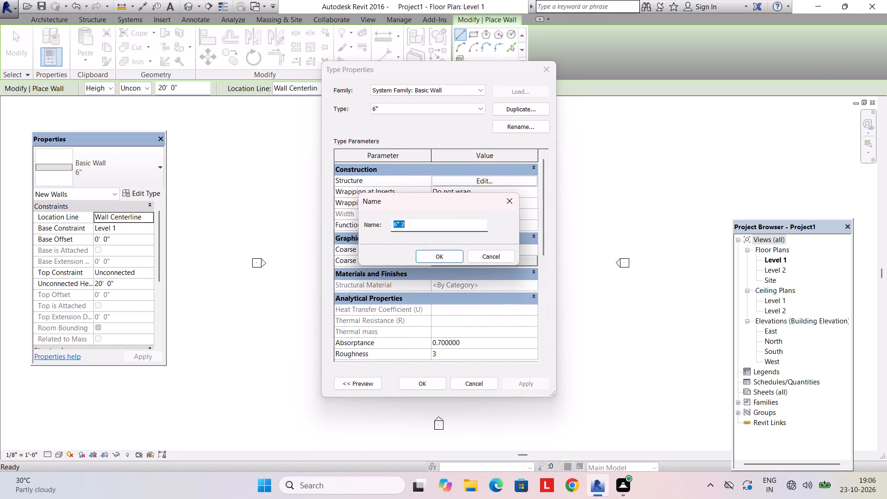
type("4\"")
key("Return")
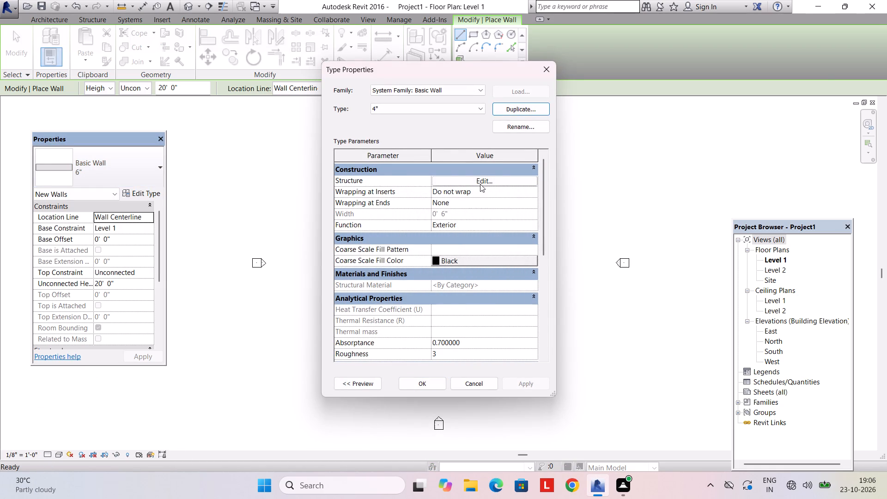
left_click(480, 180)
left_click(468, 189)
type("4\"")
key("Return")
left_click(427, 382)
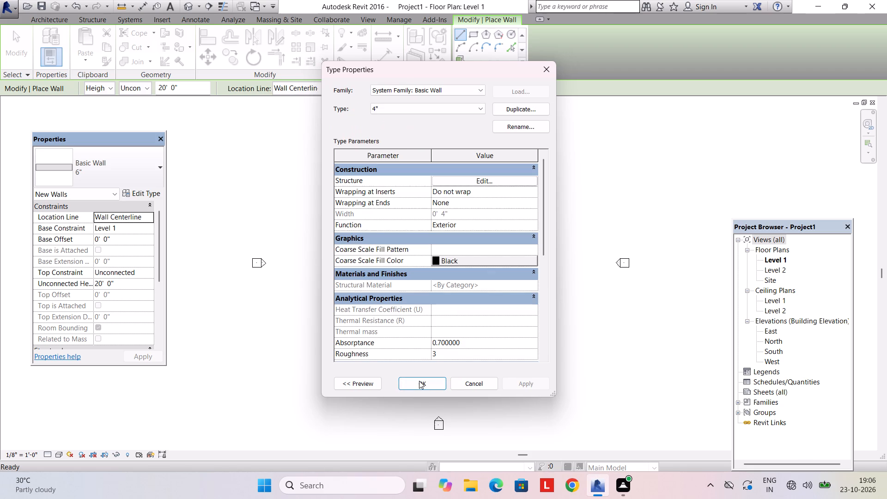
left_click(434, 381)
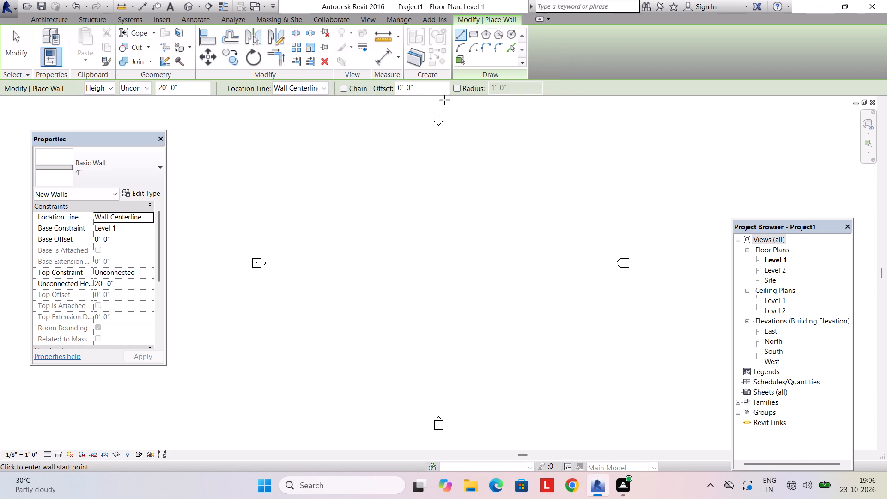
left_click(474, 37)
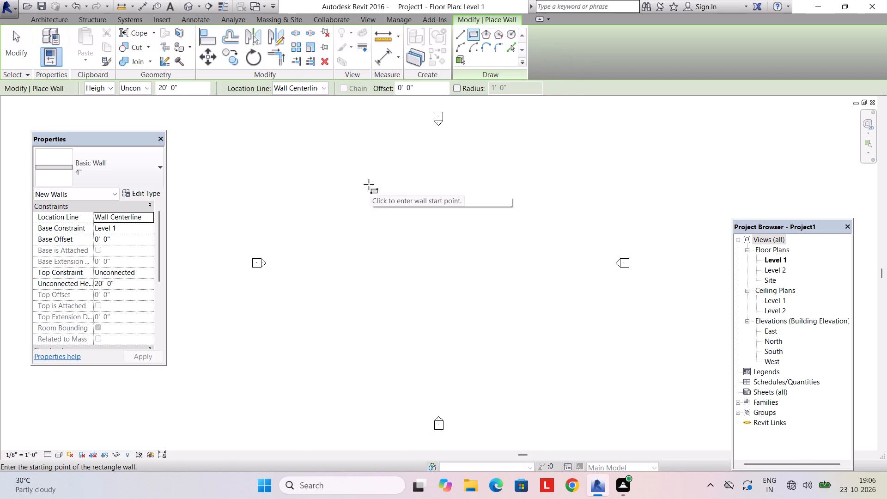
In the East elevation, set the Level 2 elevation to 10'6".
double_click(767, 331)
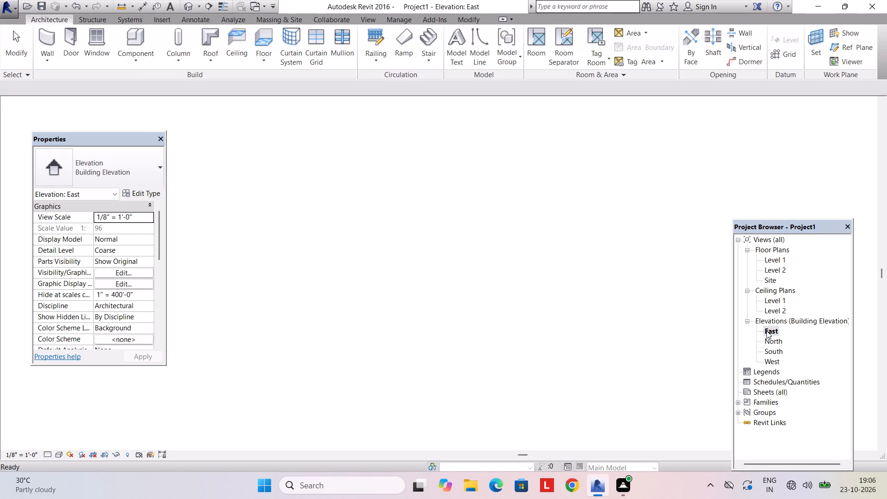
scroll(630, 296, "down", 2)
middle_click_drag(630, 296, 620, 316)
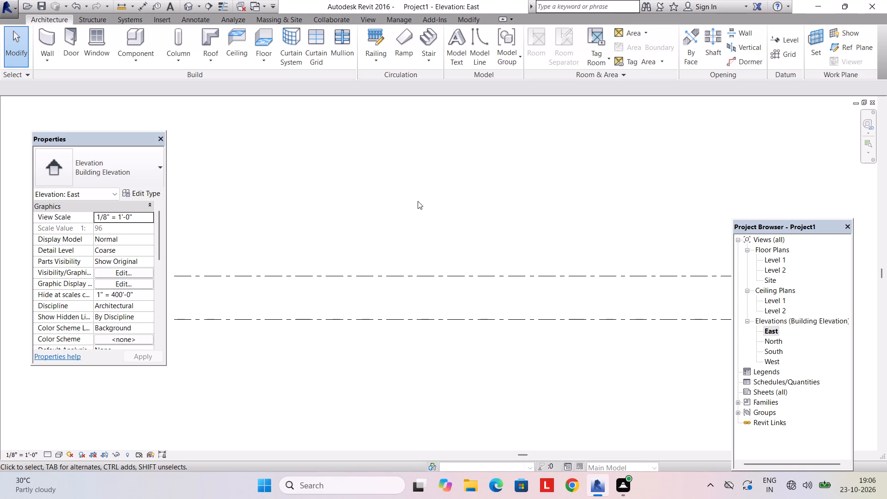
middle_click_drag(426, 207, 329, 218)
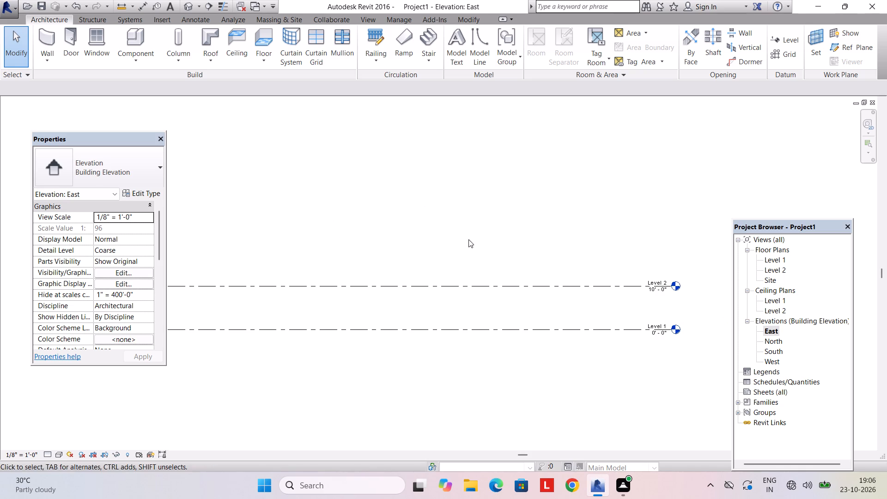
scroll(651, 298, "up", 6)
double_click(675, 292)
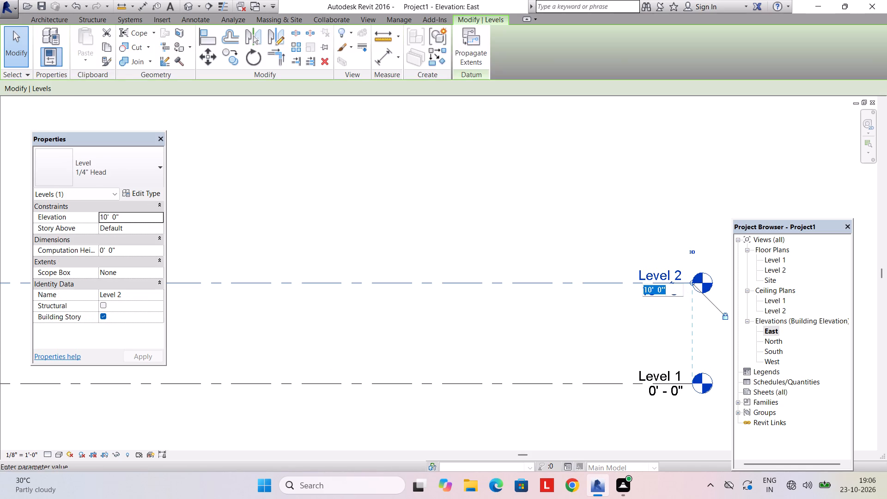
type("10'6\"")
key("Return")
key("Return")
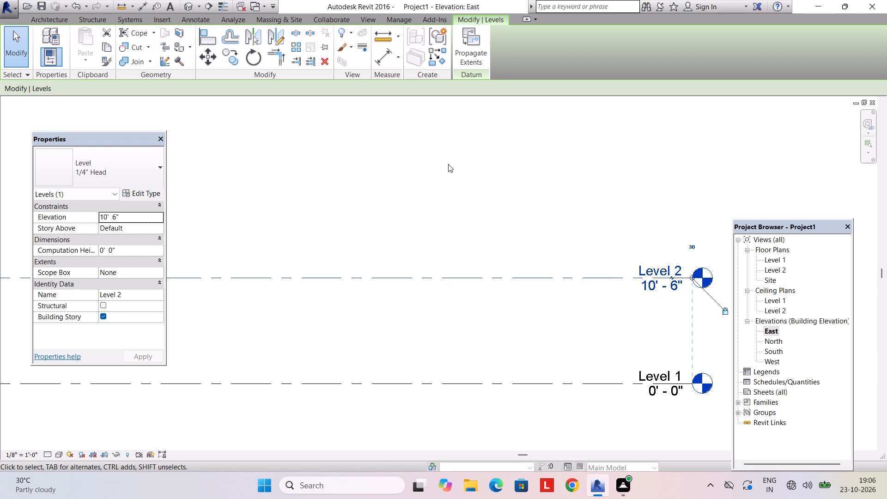
Add two levels above Level 2 by picking level lines with an offset of 10'6".
type("ll;")
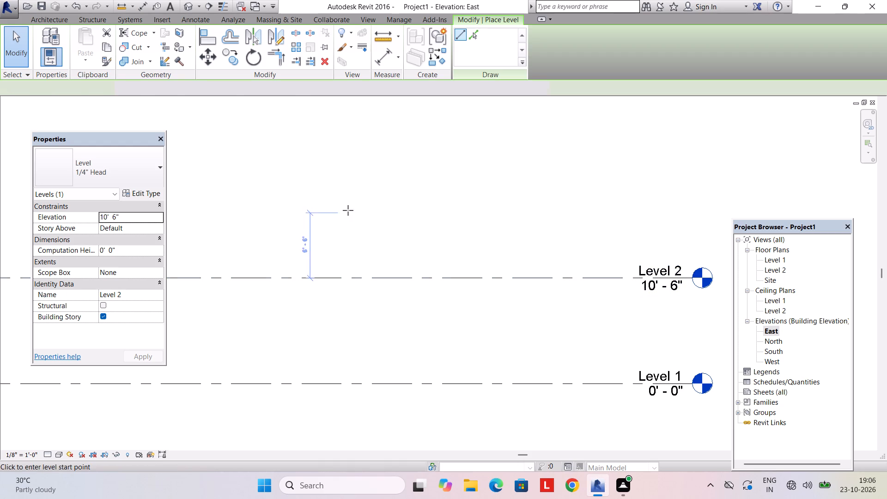
left_click(480, 33)
left_click(478, 33)
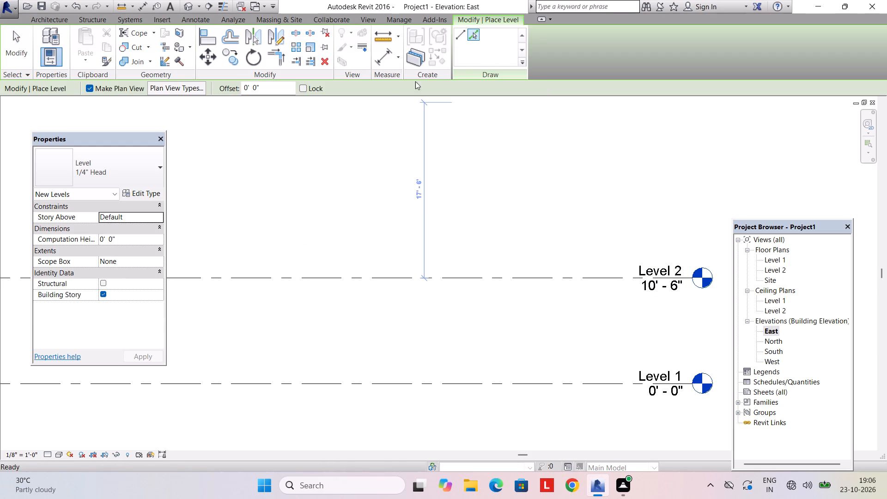
left_click(276, 91)
left_click_drag(276, 91, 227, 91)
type("10'6\"")
key("Return")
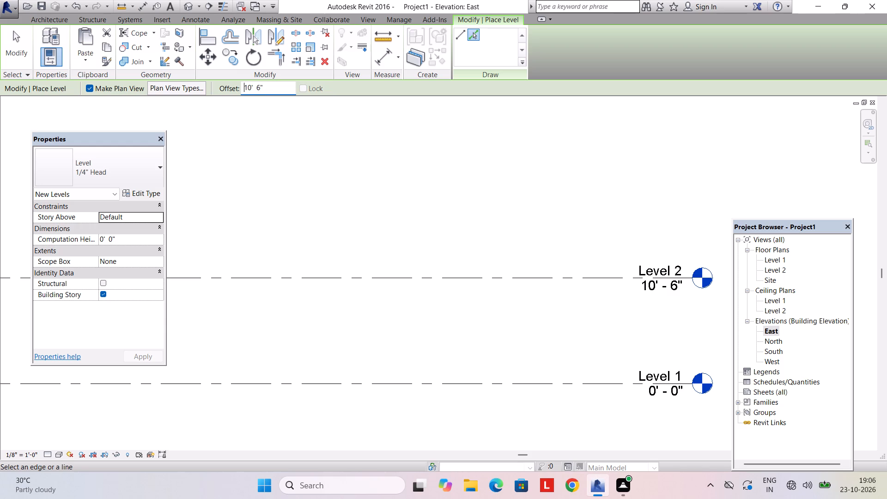
left_click(373, 277)
scroll(391, 175, "down", 3)
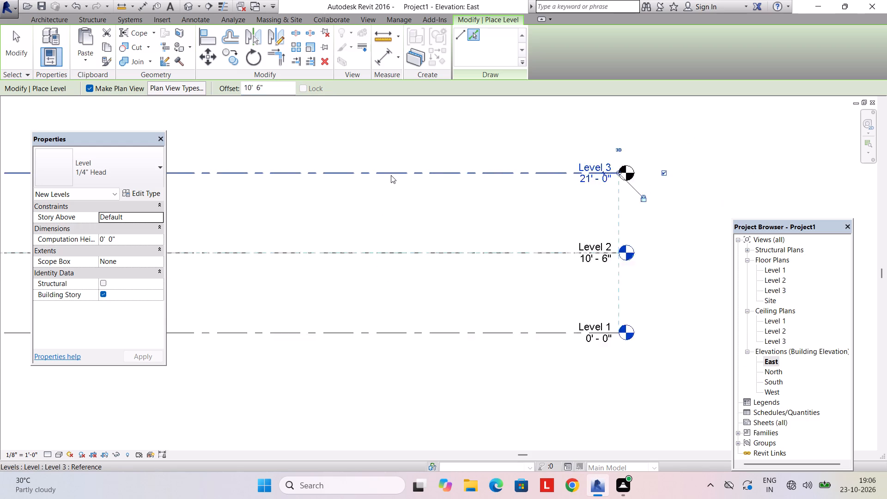
scroll(391, 175, "down", 4)
middle_click_drag(391, 175, 430, 243)
left_click(423, 239)
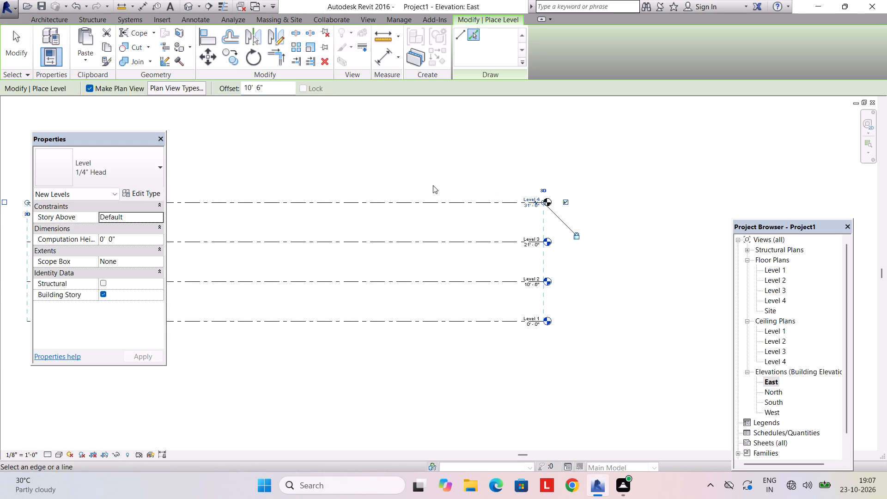
key("Escape")
In the Level 1 floor plan, draw a rectangle of 6" walls about 28' by 52' between the elevation markers.
double_click(784, 270)
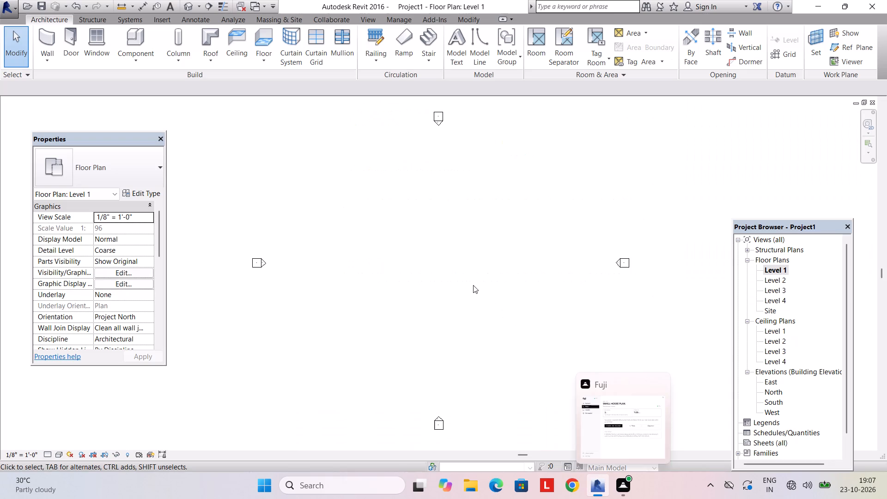
scroll(443, 286, "down", 2)
middle_click_drag(443, 286, 492, 309)
middle_click_drag(451, 275, 519, 290)
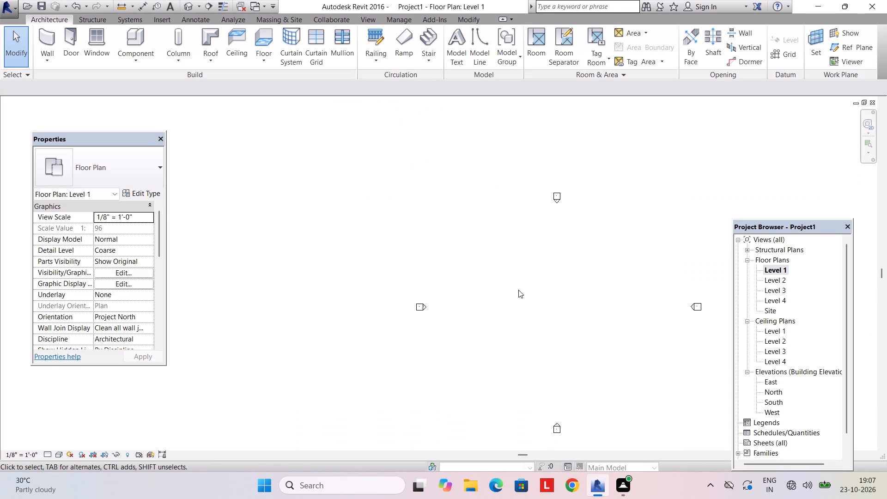
left_click(43, 41)
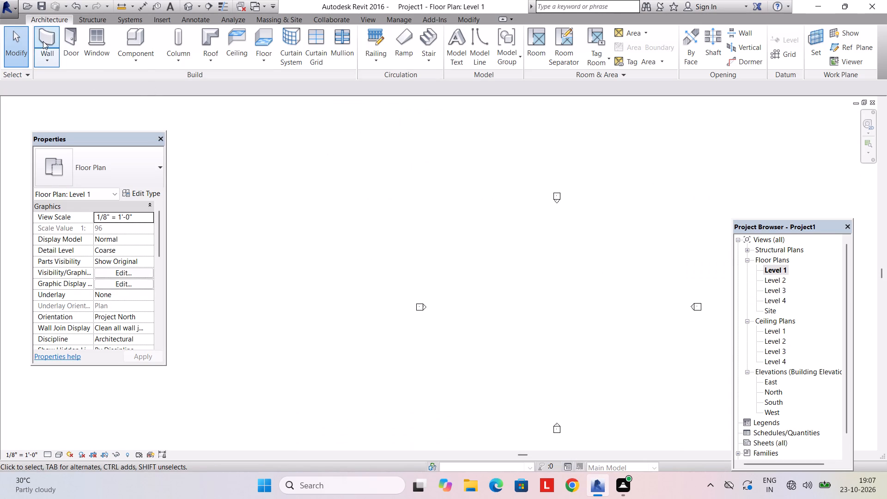
left_click(101, 166)
left_click(94, 245)
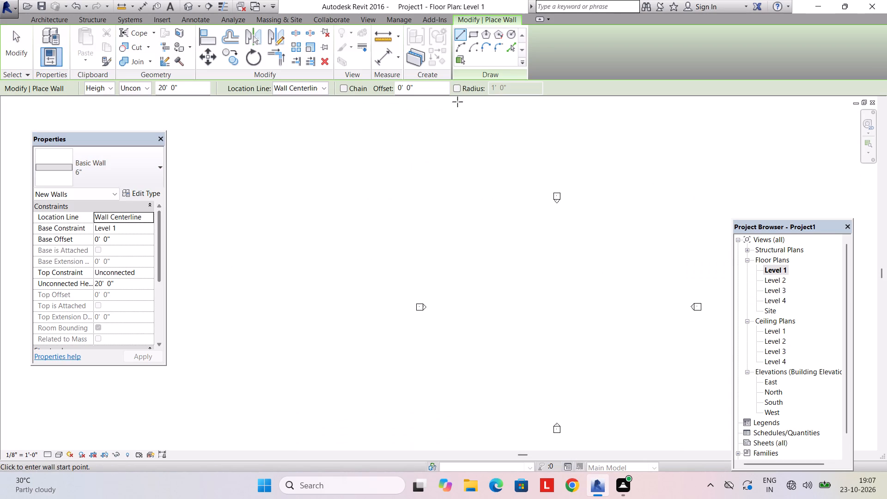
left_click(476, 35)
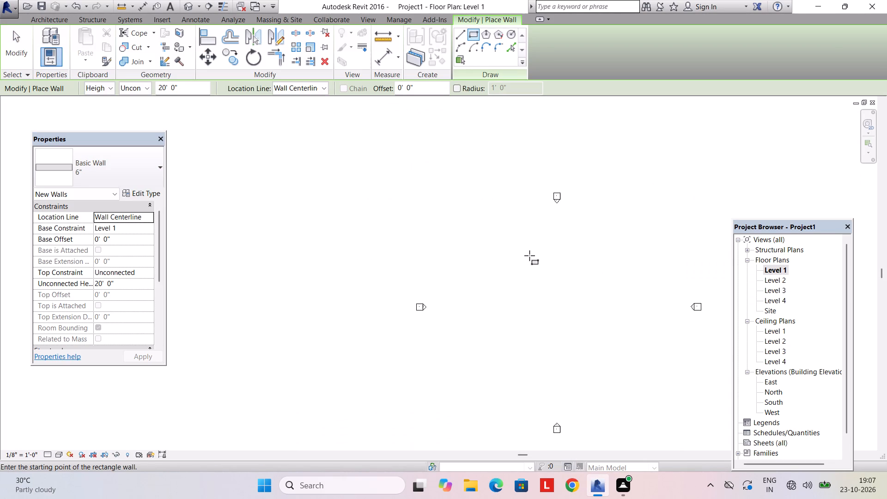
left_click(530, 256)
left_click(579, 340)
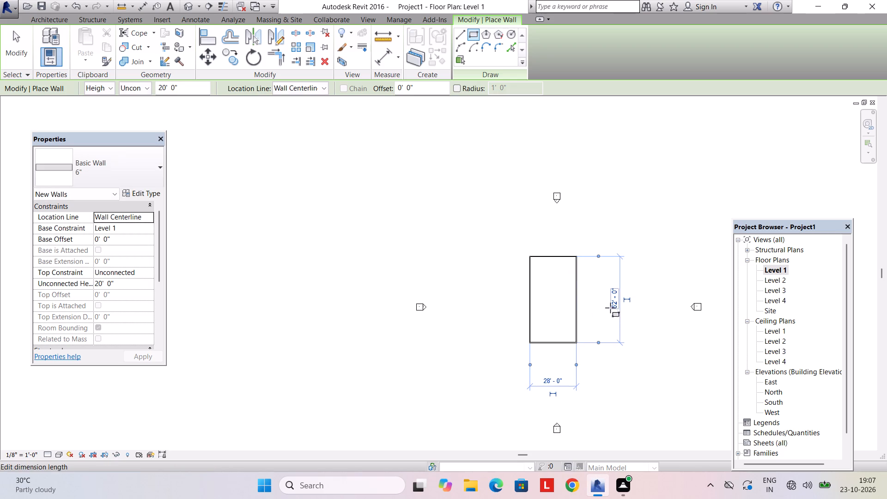
Resize the outer wall rectangle to 25' long and 10' wide using its temporary dimensions.
left_click(610, 307)
type("25'")
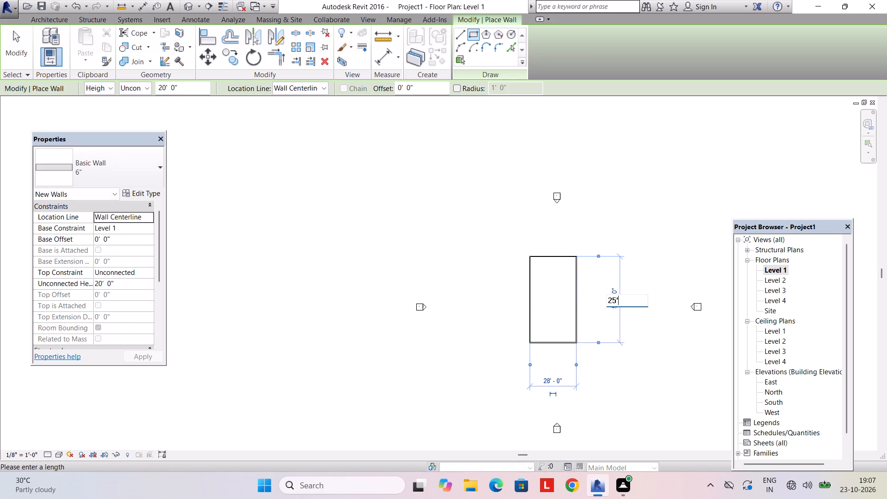
key("Return")
left_click(564, 380)
type("10'")
key("Return")
key("Escape")
scroll(549, 333, "up", 1)
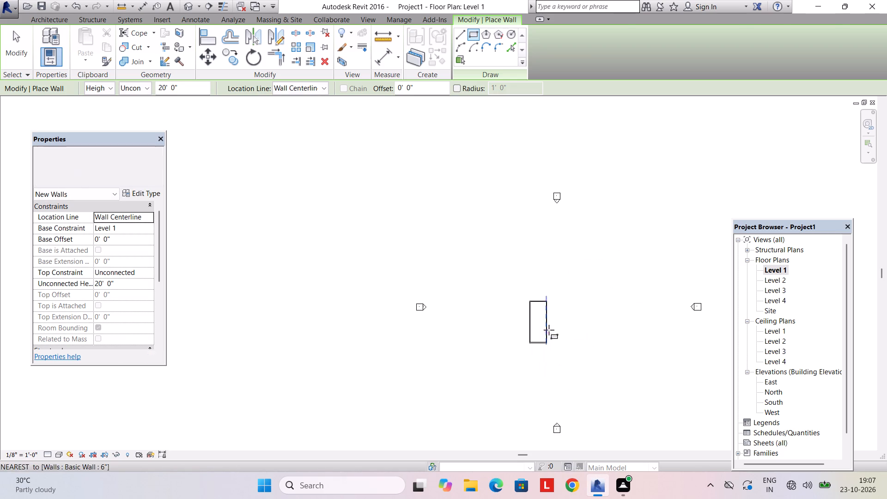
scroll(549, 330, "up", 6)
key("Escape")
Change the south wall of the rectangle to the 4" basic wall type.
middle_click_drag(546, 329, 568, 317)
scroll(565, 316, "up", 4)
middle_click_drag(543, 321, 493, 266)
scroll(486, 304, "up", 5)
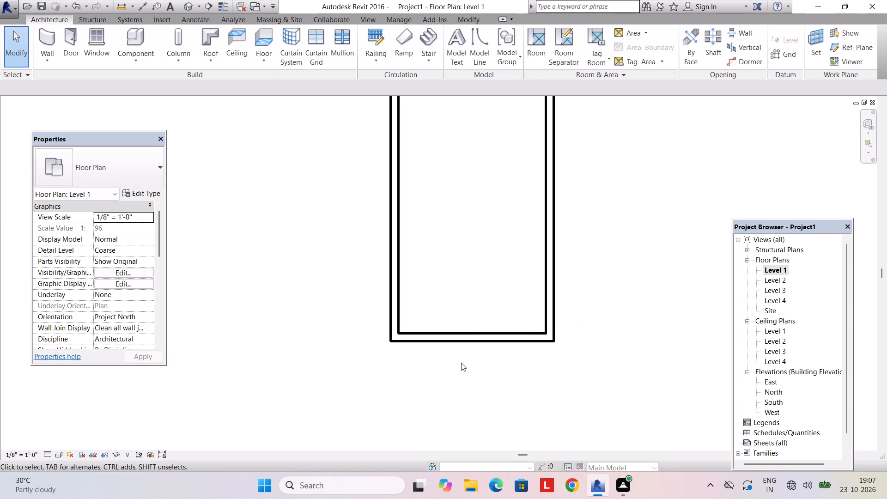
left_click(467, 343)
left_click(100, 177)
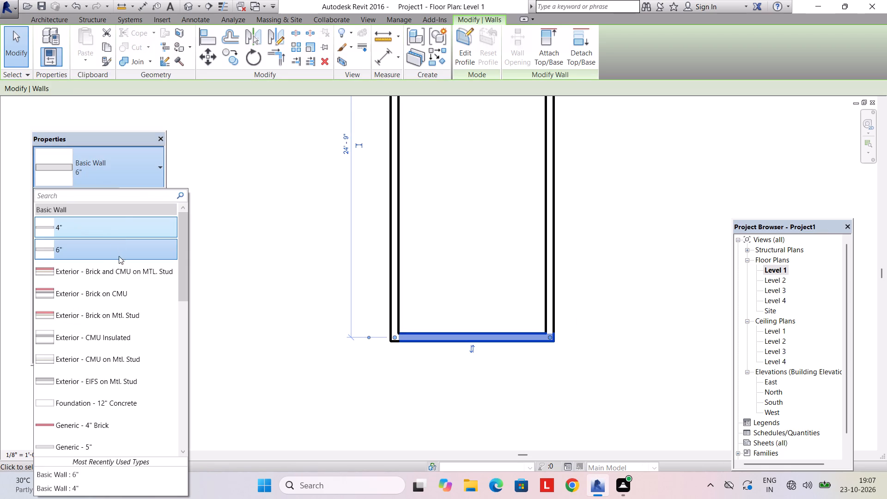
left_click(109, 227)
key("Escape")
Select all instances of the 6" walls and set their unconnected height to 10'.
middle_click_drag(459, 295, 456, 334)
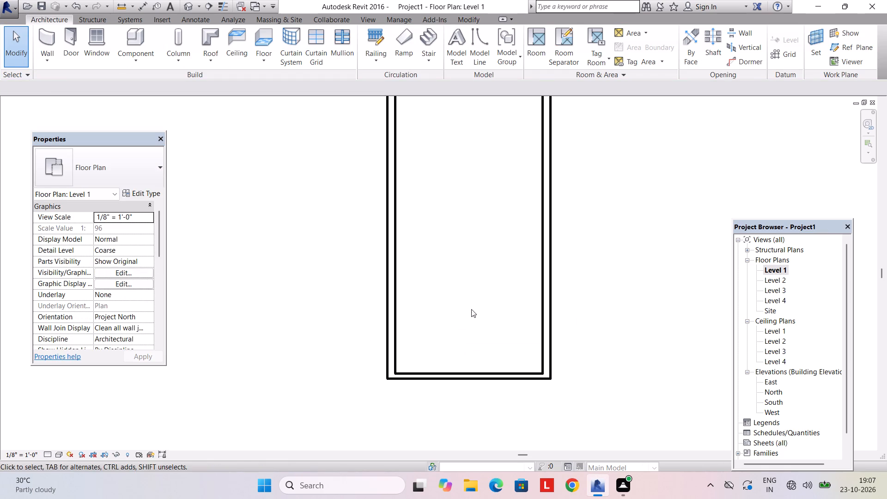
middle_click_drag(471, 309, 422, 353)
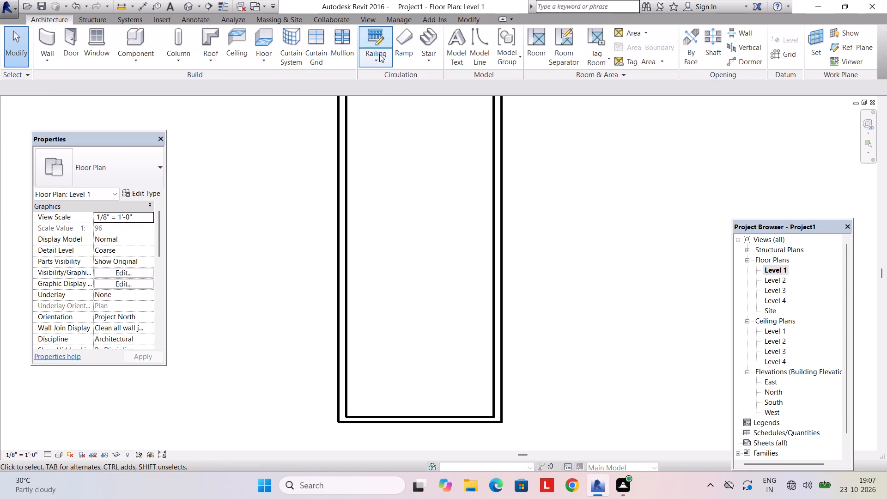
scroll(463, 266, "down", 3)
middle_click_drag(469, 299, 463, 329)
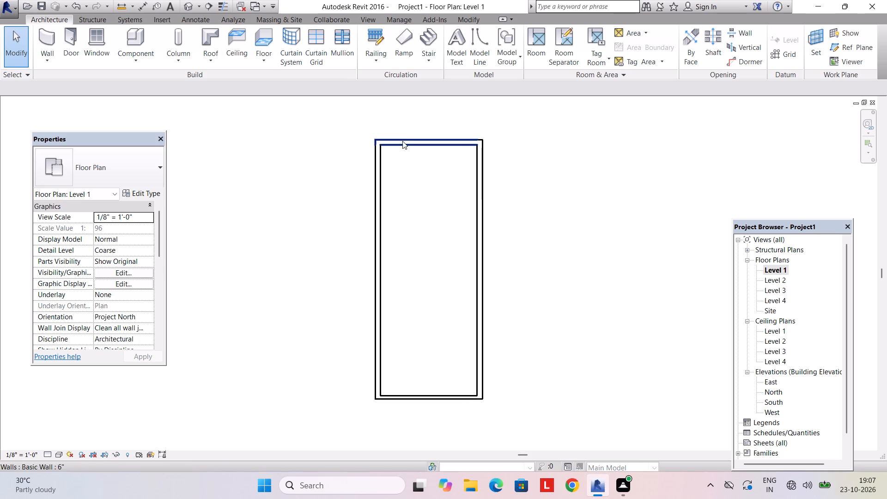
left_click(404, 138)
key("s")
key("a")
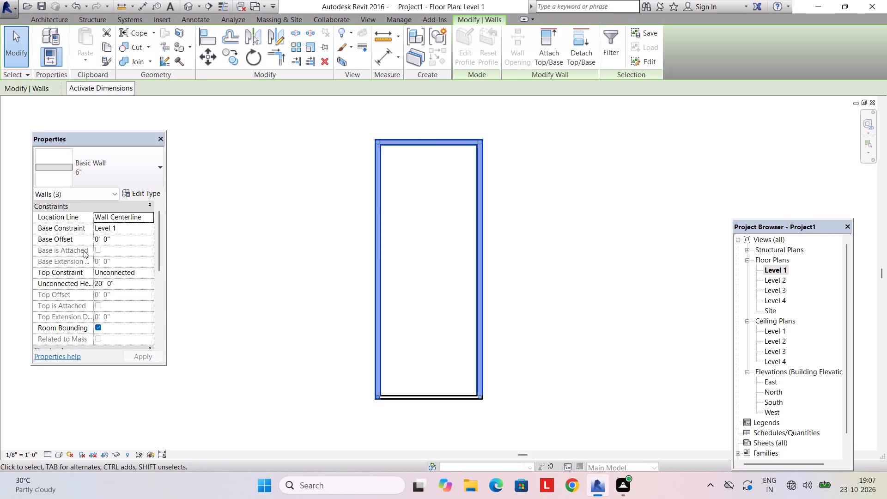
left_click(127, 284)
type("10'")
key("Return")
key("Return")
key("Escape")
Set the unconnected height of the 4" south wall to 10'.
left_click(424, 396)
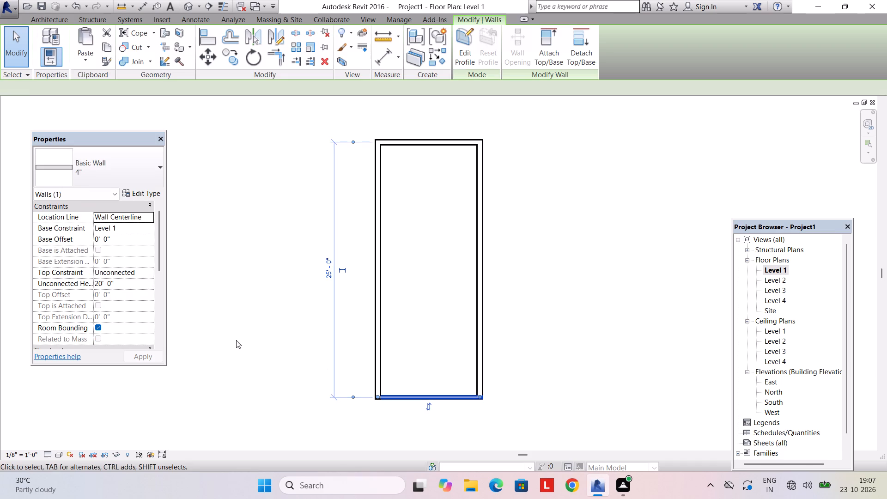
left_click(127, 284)
type("10'")
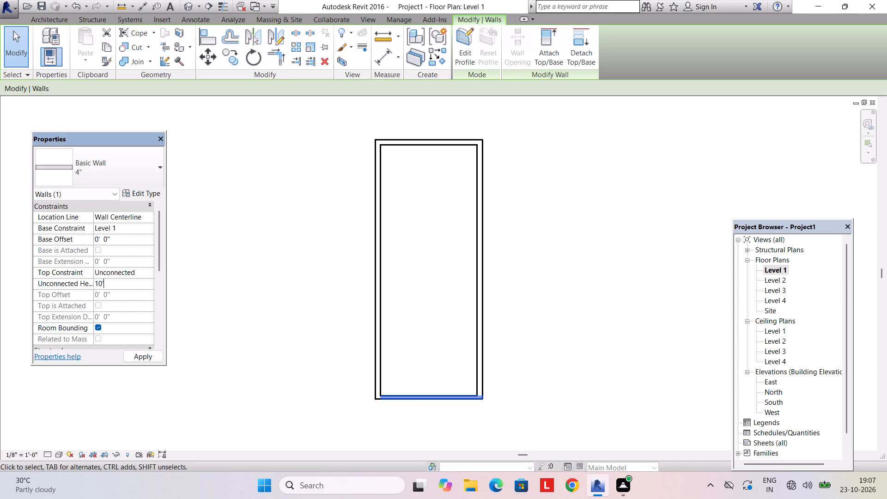
key("Return")
key("Return")
key("Escape")
key("Escape")
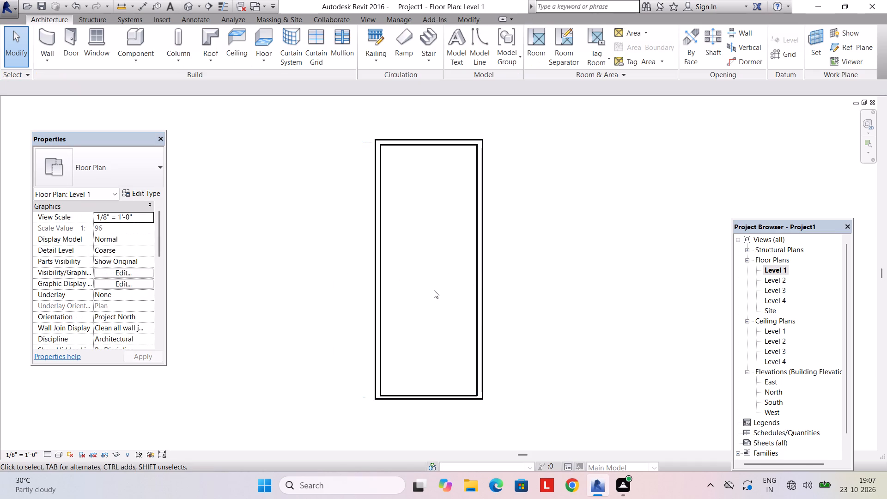
Start a component stair from Level 1 to Level 2 and try a horizontal straight run outside the east wall.
scroll(374, 164, "up", 1)
scroll(363, 144, "down", 2)
middle_click_drag(376, 177, 301, 248)
scroll(319, 238, "down", 9)
middle_click_drag(336, 252, 389, 254)
scroll(373, 242, "up", 10)
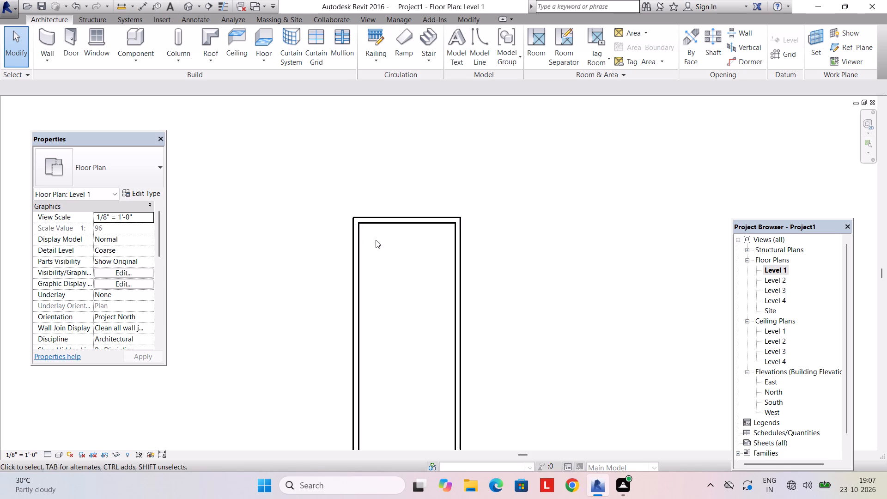
middle_click_drag(374, 257, 371, 186)
left_click(431, 47)
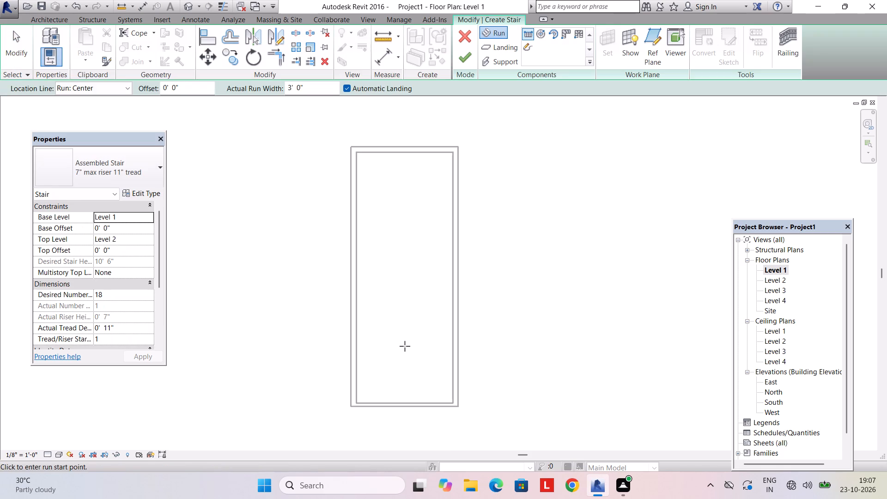
middle_click_drag(404, 330, 398, 286)
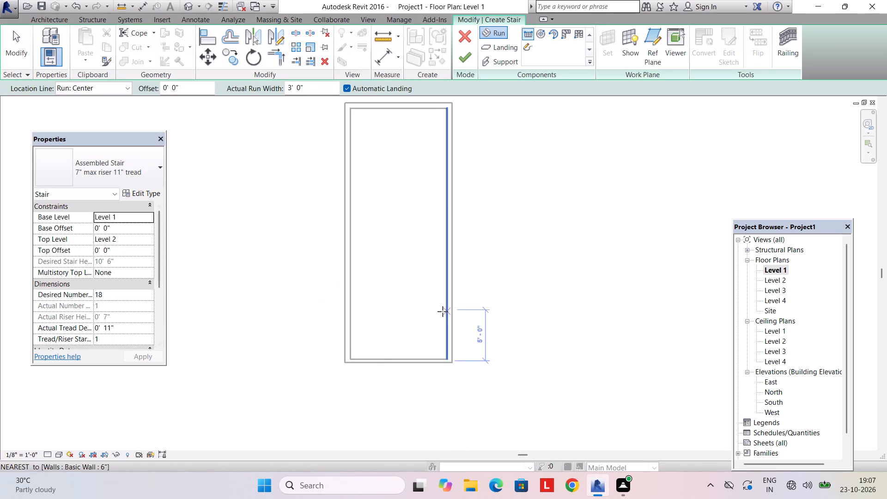
left_click(511, 294)
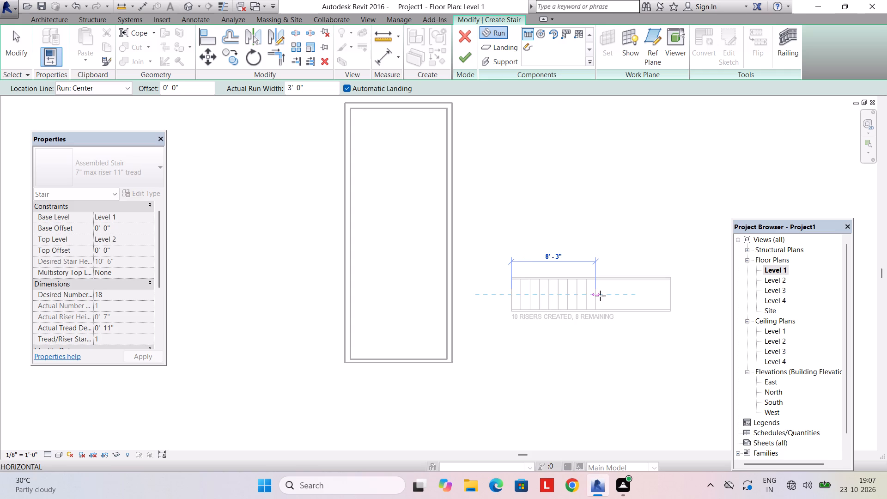
key("Escape")
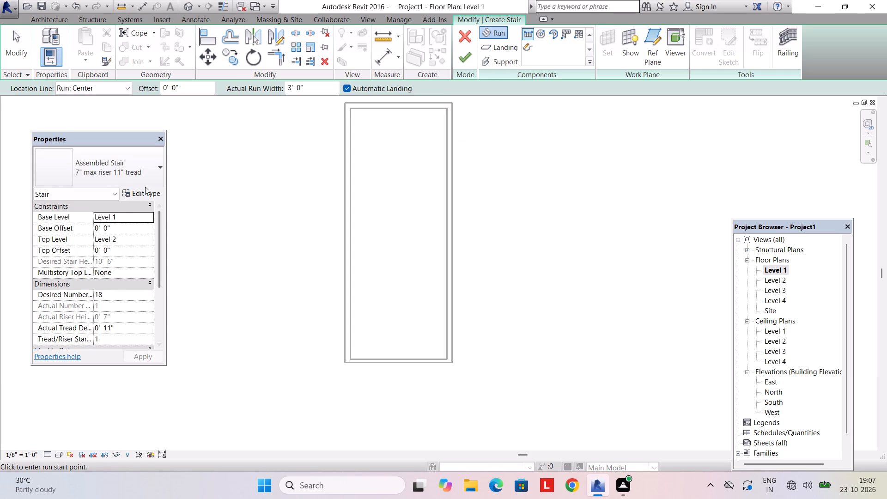
In the assembled stair's type properties, set the minimum tread depth to 8.5" and the maximum riser height to 9.5".
left_click(145, 187)
left_click(145, 187)
left_click(146, 191)
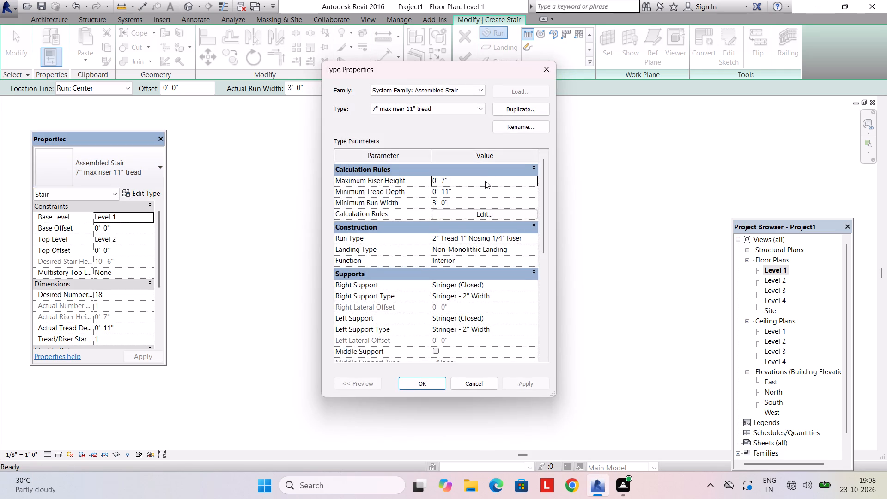
left_click(485, 181)
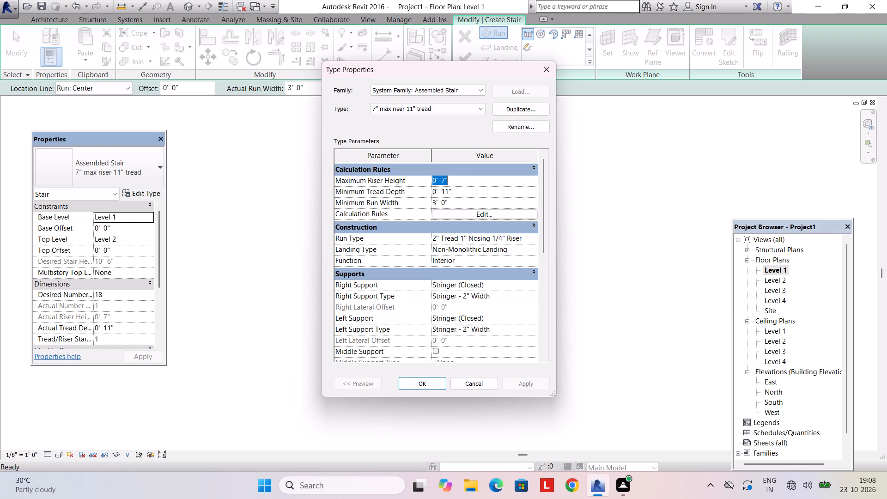
left_click(463, 191)
type("8.")
key("Return")
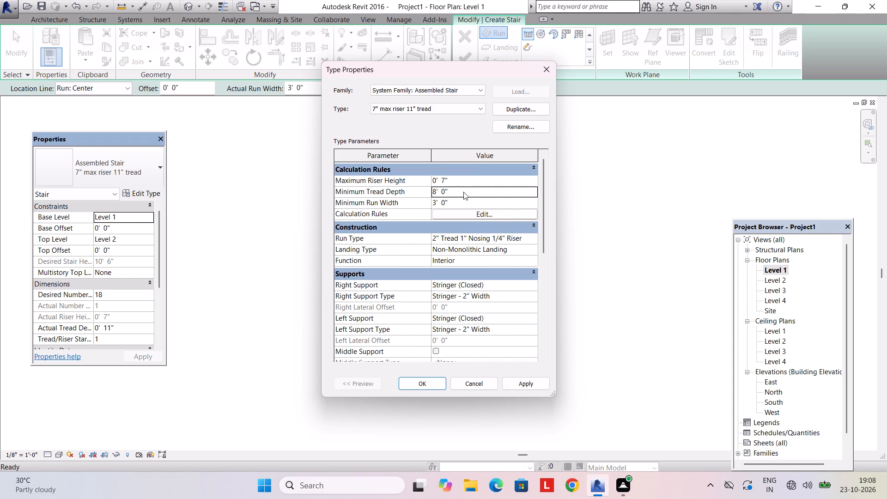
left_click(463, 192)
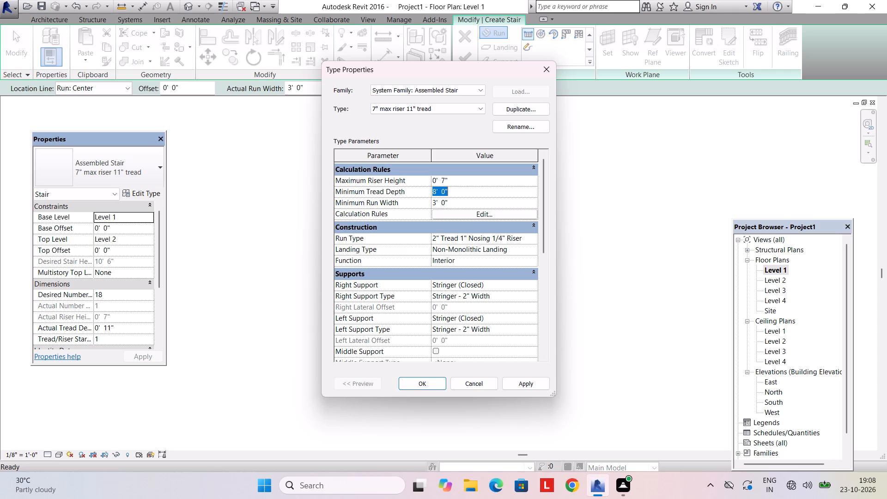
key("5")
key("BackSpace")
key("5")
key("BackSpace")
type("8.5\"")
key("Return")
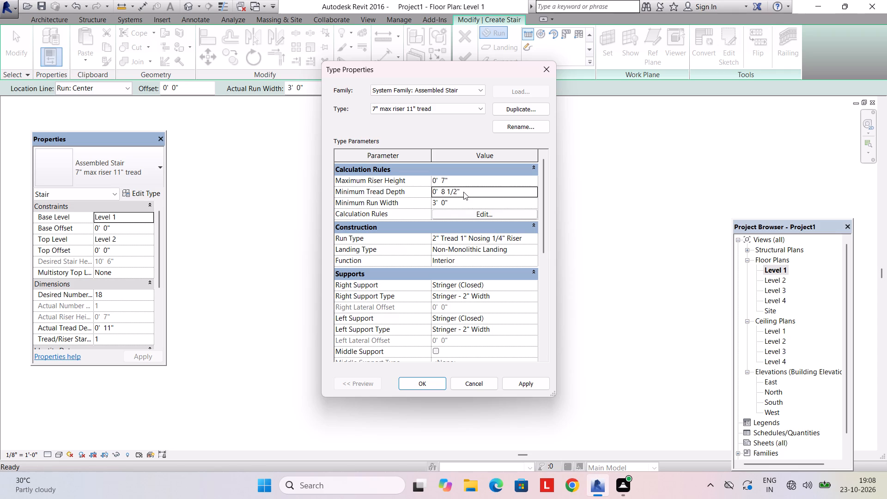
left_click(445, 176)
left_click_drag(453, 179, 408, 177)
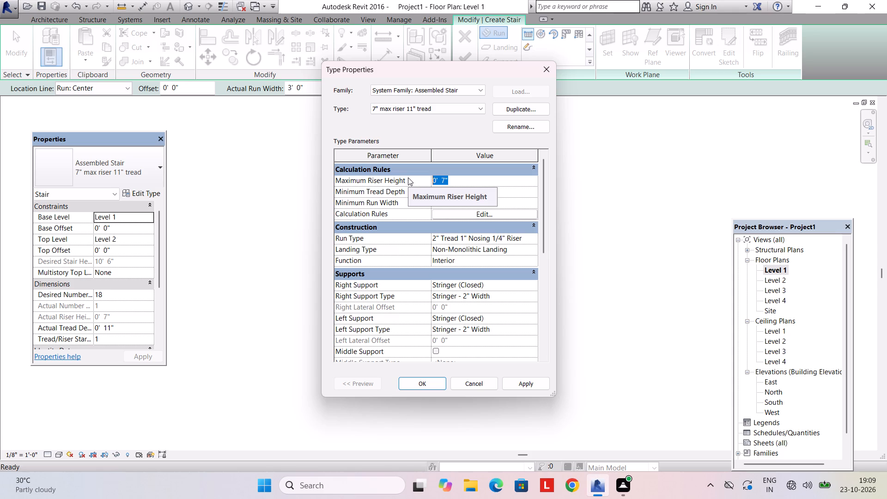
type("9.5\"")
key("Return")
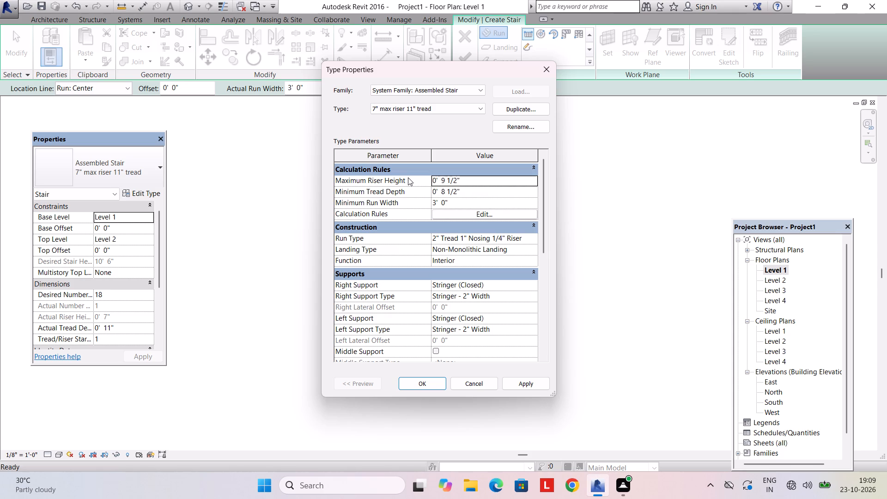
left_click(426, 389)
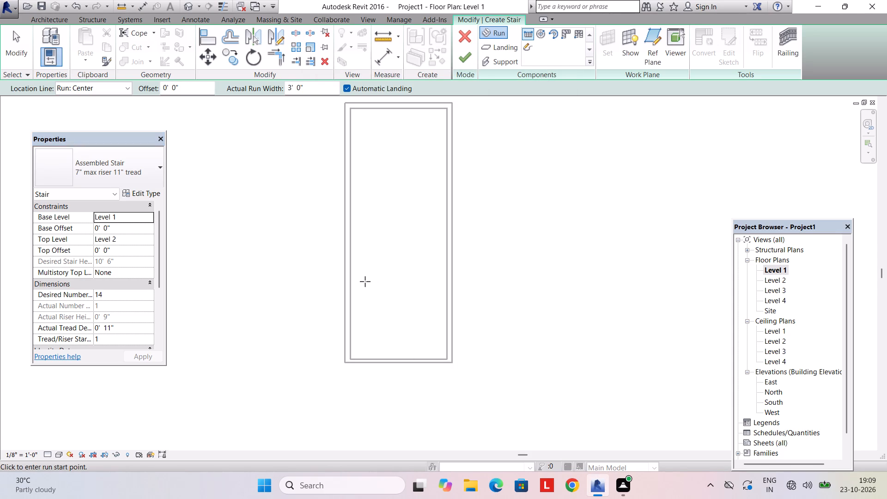
Draw a U-shaped stair at the house's south end with two parallel 7-riser runs about 5'6" long and an east-side landing.
scroll(390, 294, "up", 2)
middle_click_drag(409, 304, 404, 262)
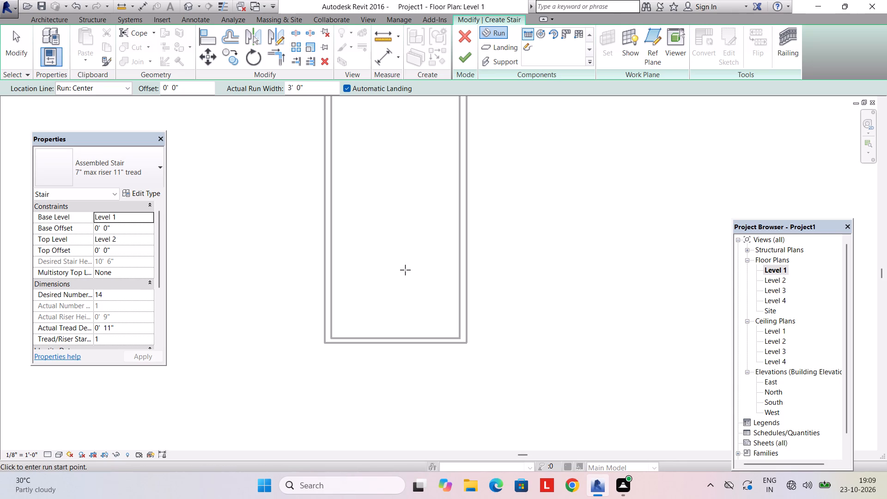
left_click(379, 296)
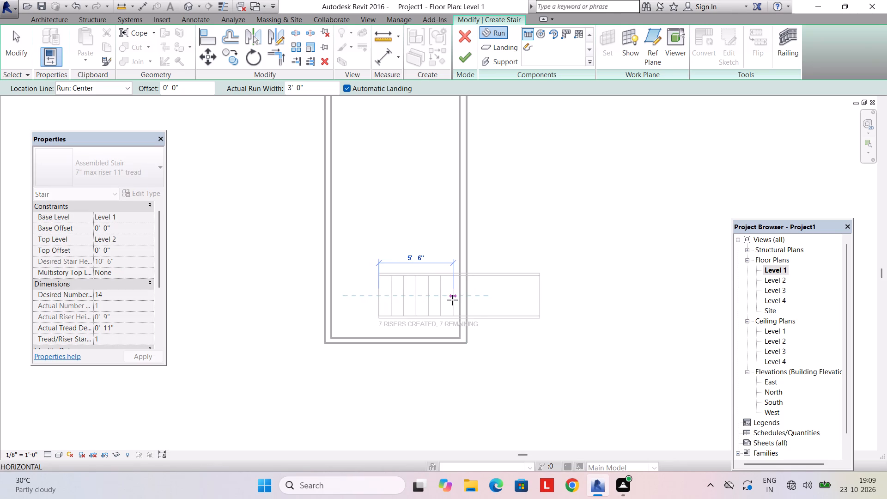
left_click(452, 300)
left_click(452, 355)
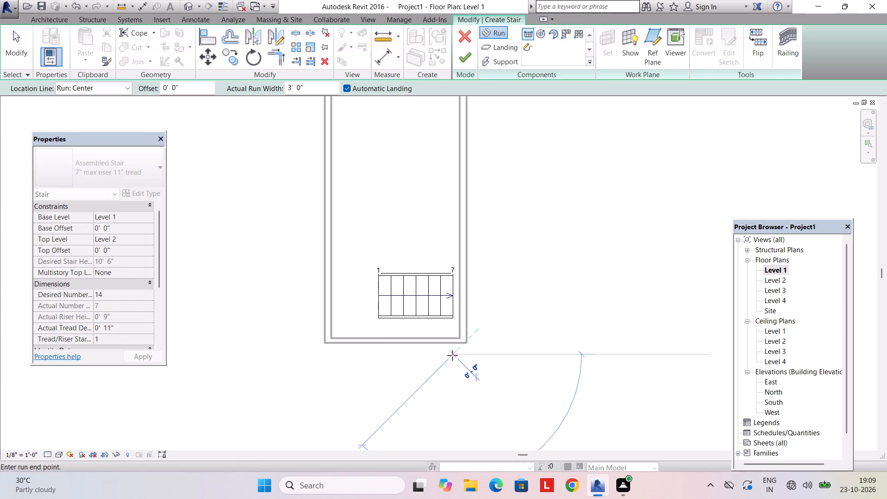
left_click_drag(360, 353, 349, 354)
Nudge the first stair run (risers 1 to 7) south toward the second run to close the gap between them.
scroll(409, 317, "up", 2)
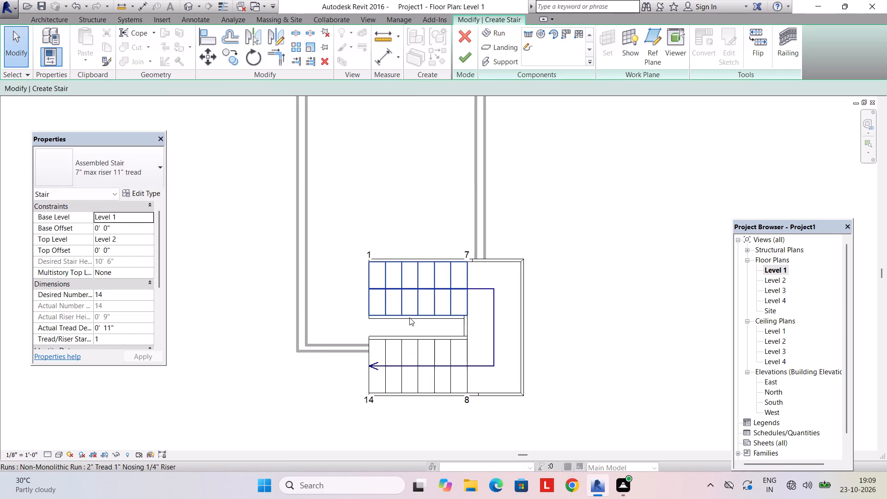
scroll(415, 320, "up", 2)
left_click(449, 300)
left_click(449, 304)
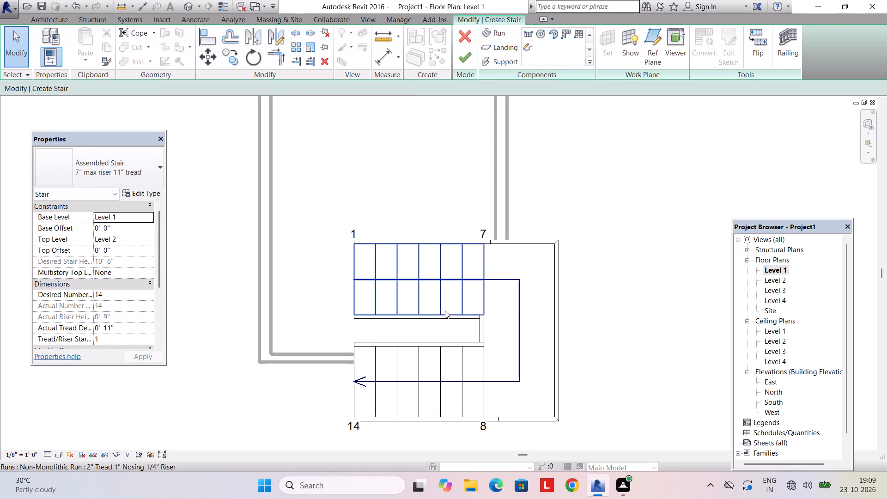
left_click(445, 310)
key("Down")
key("Down")
key("Down")
key("Down")
key("Down")
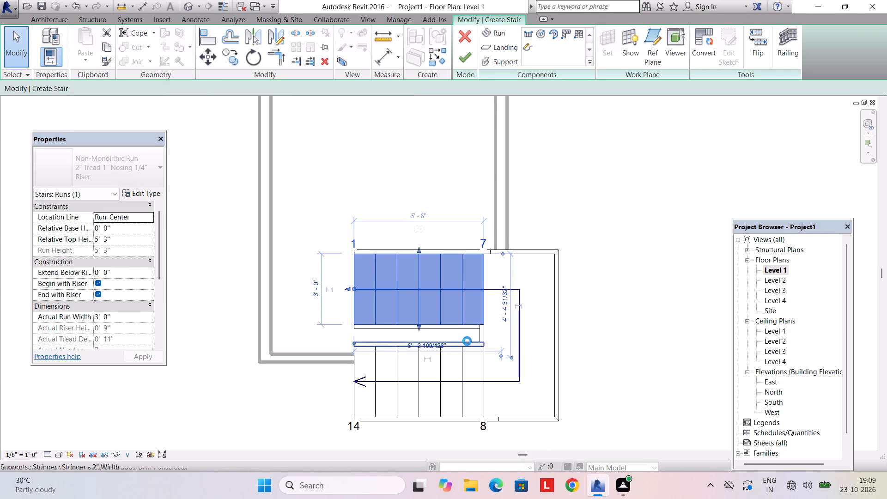
key("Down")
key("Down")
key("Down")
key("Down")
key("Down")
key("Down")
key("Down")
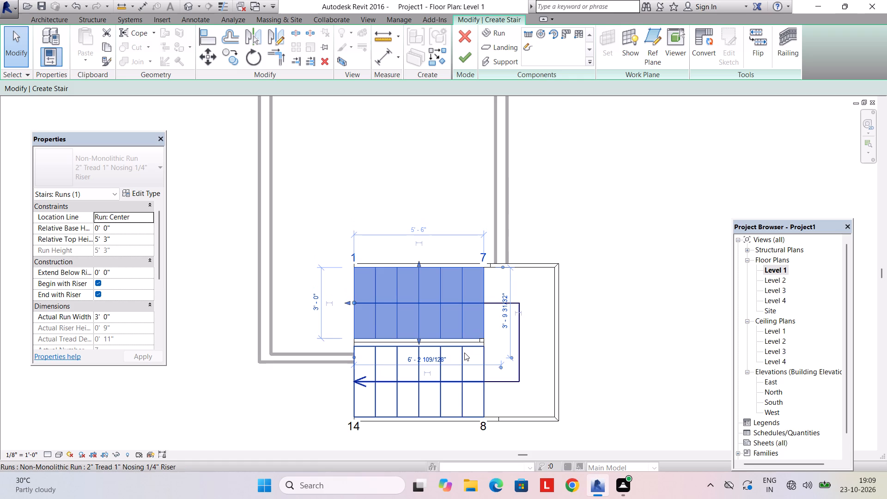
Set the depth of the stair's east landing to 2'.
key("Escape")
left_click(542, 298)
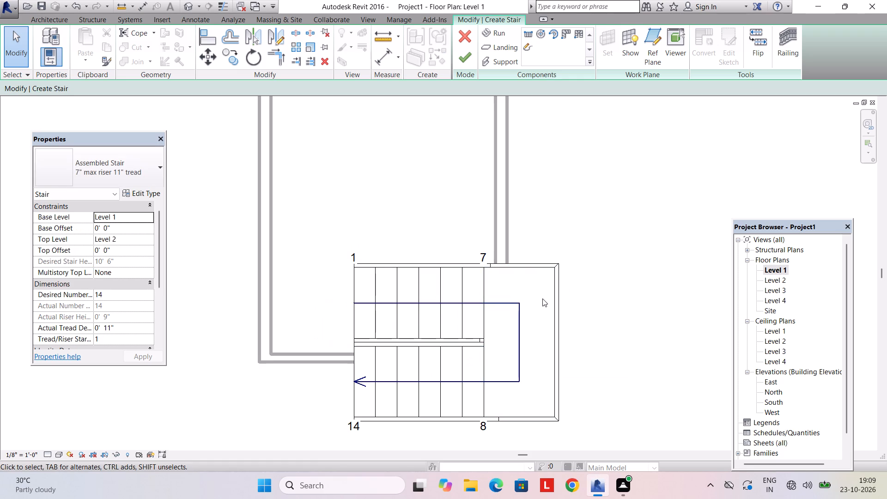
left_click(556, 322)
left_click(517, 341)
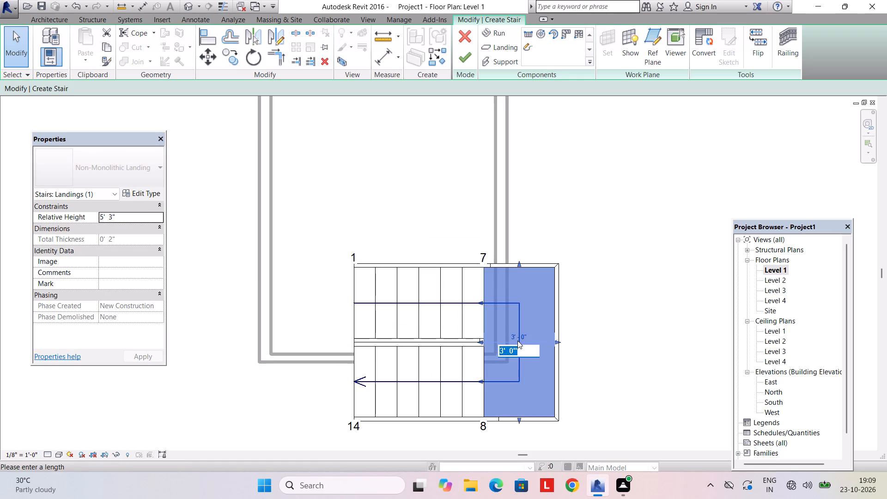
type("2'")
key("Return")
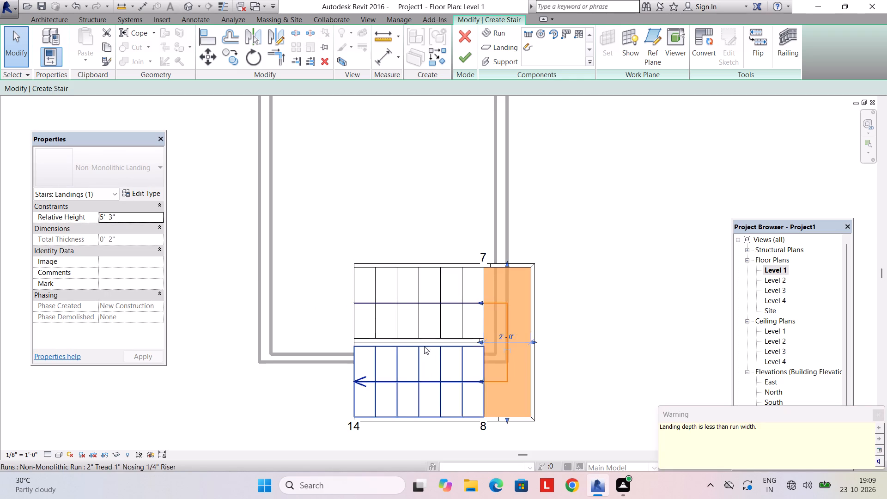
key("Escape")
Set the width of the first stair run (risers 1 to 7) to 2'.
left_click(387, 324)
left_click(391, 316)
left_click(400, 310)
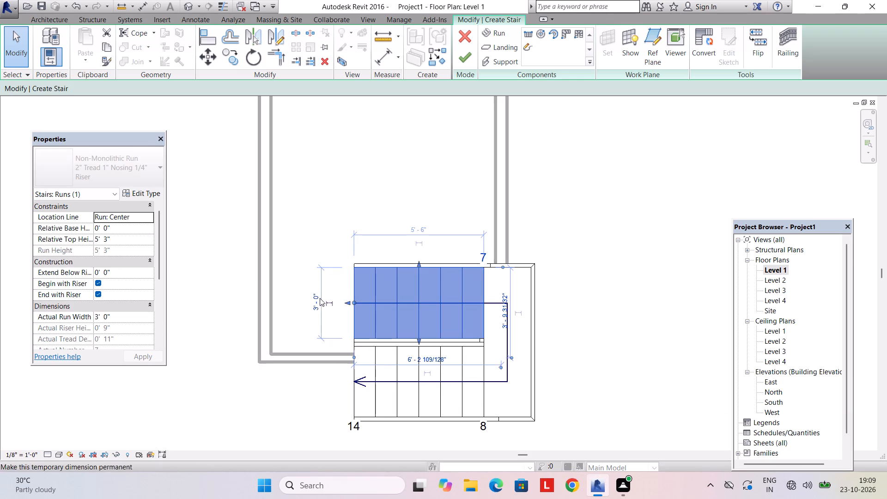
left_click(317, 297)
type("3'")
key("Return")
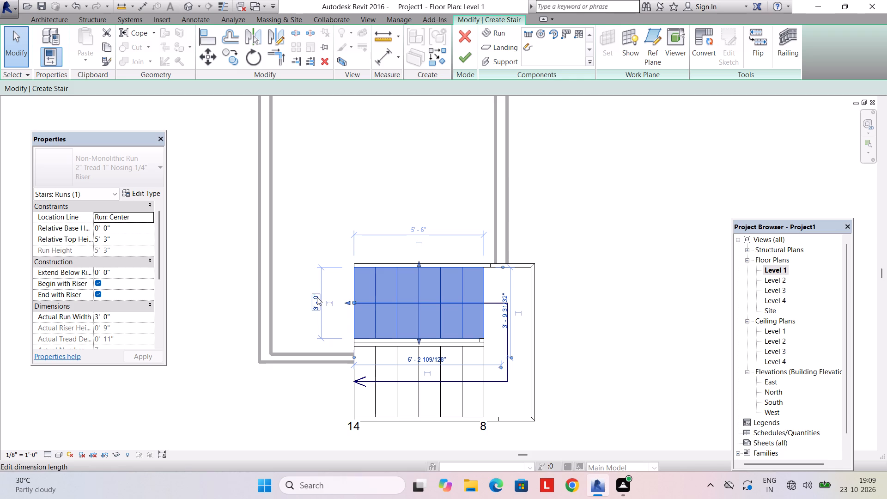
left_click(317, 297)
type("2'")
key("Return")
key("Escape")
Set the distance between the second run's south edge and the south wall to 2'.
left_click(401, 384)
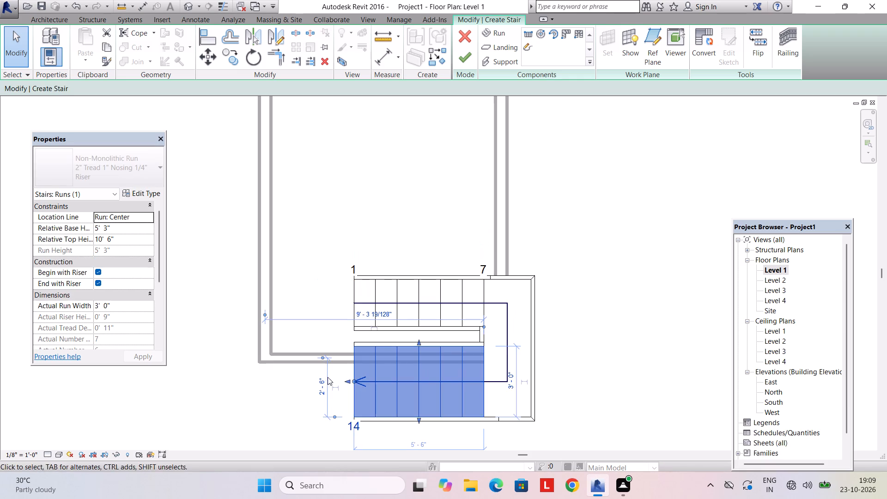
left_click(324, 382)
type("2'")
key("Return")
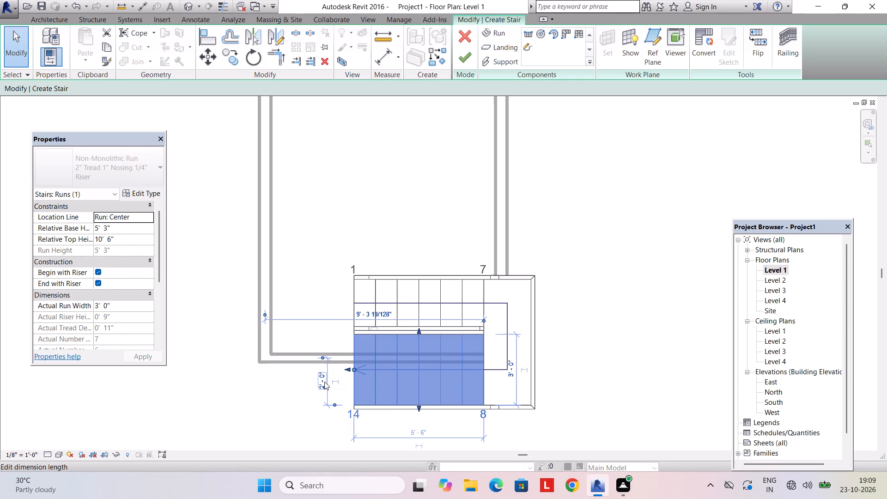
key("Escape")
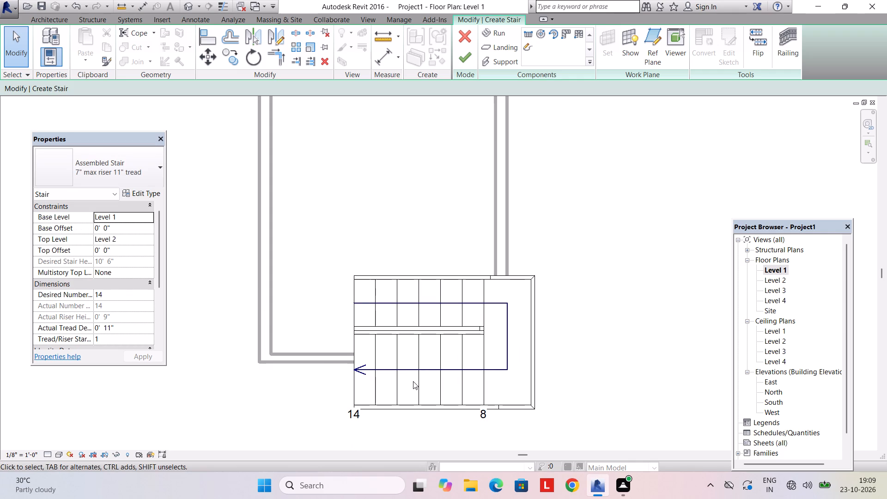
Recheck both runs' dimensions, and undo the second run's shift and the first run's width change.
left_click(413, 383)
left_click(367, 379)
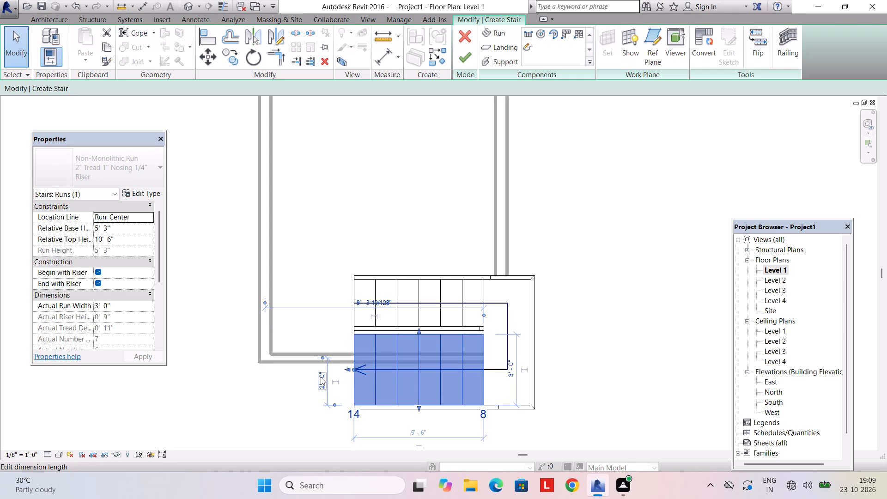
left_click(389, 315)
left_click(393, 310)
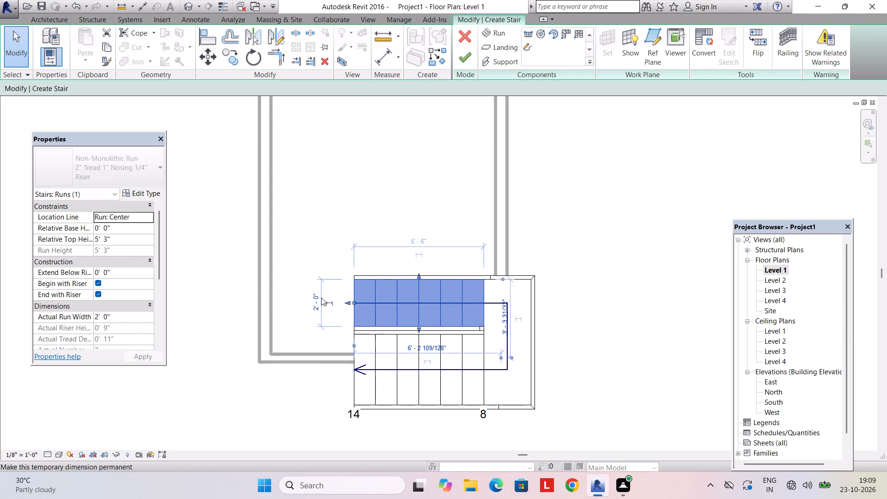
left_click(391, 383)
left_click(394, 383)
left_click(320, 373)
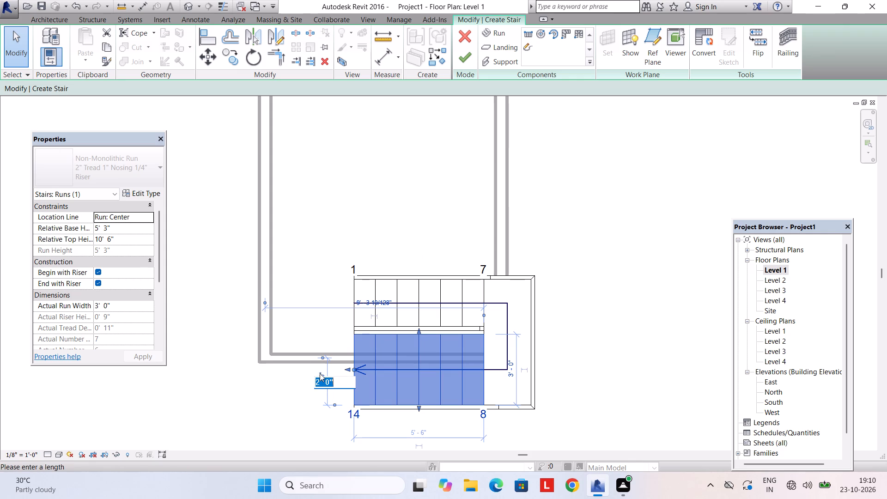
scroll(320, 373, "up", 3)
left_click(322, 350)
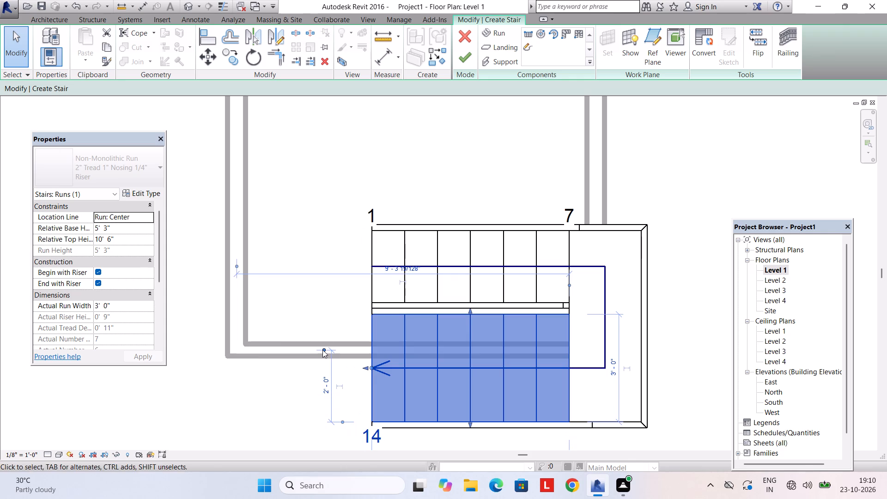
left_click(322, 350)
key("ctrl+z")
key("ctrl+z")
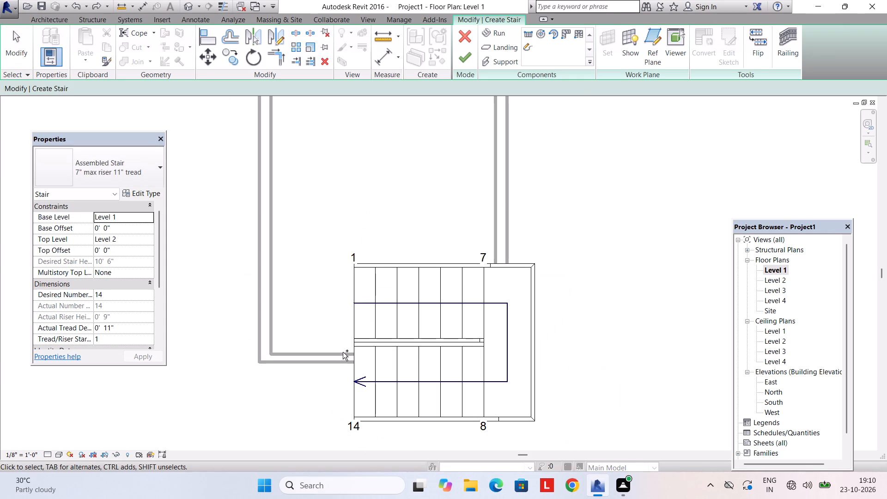
Set the width of the second stair run (risers 8 to 14) to 2'.
left_click(391, 377)
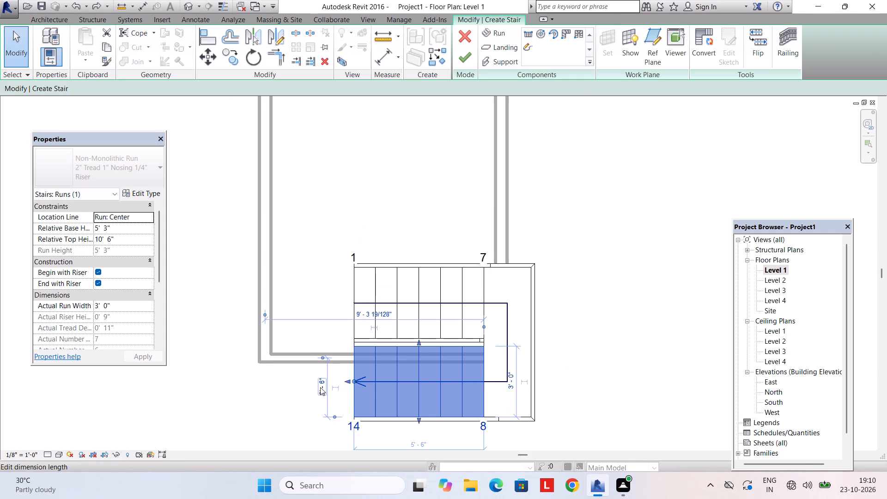
left_click(322, 387)
left_click(513, 383)
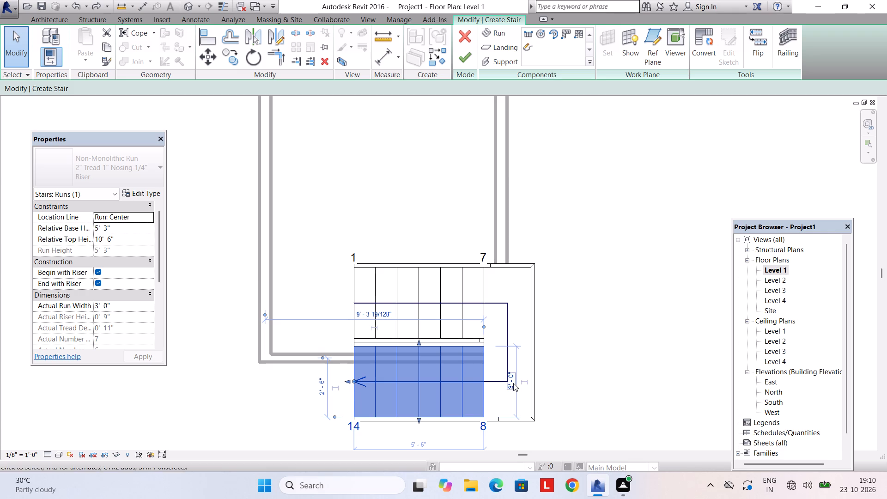
left_click(510, 383)
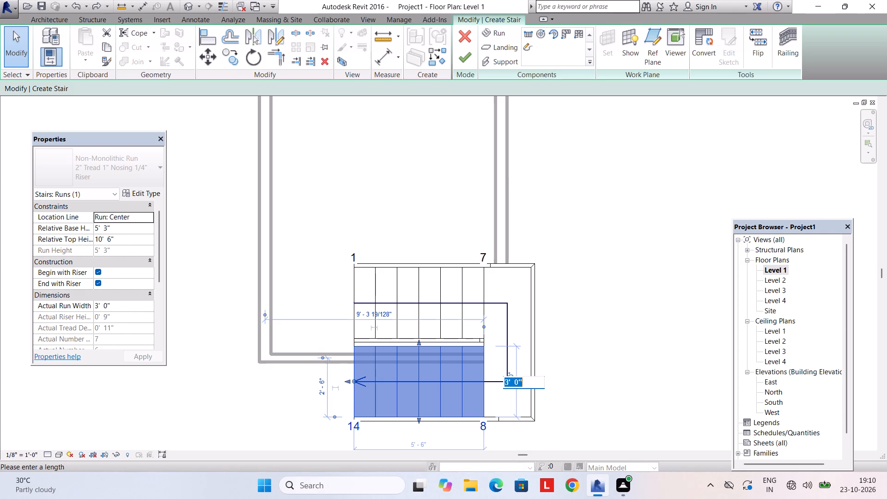
type("2'")
key("Return")
key("Escape")
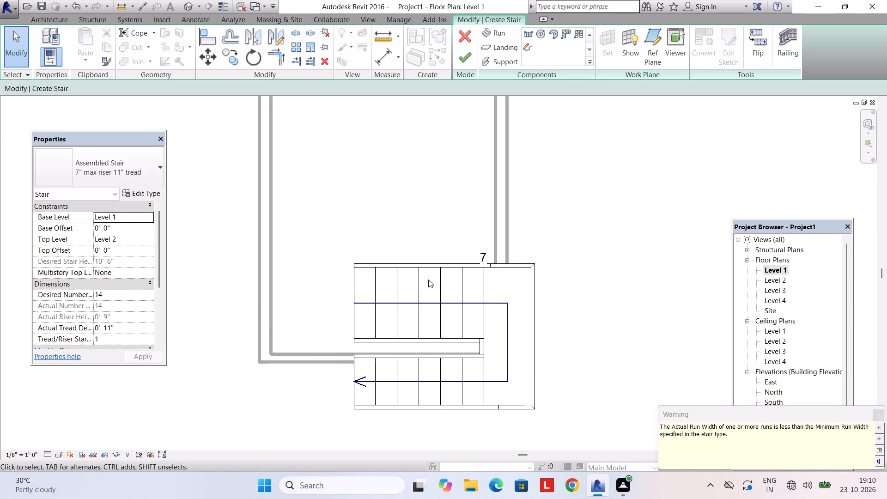
Set the width of the first stair run (risers 1 to 7) to 2'.
left_click(428, 279)
left_click(429, 285)
left_click(422, 294)
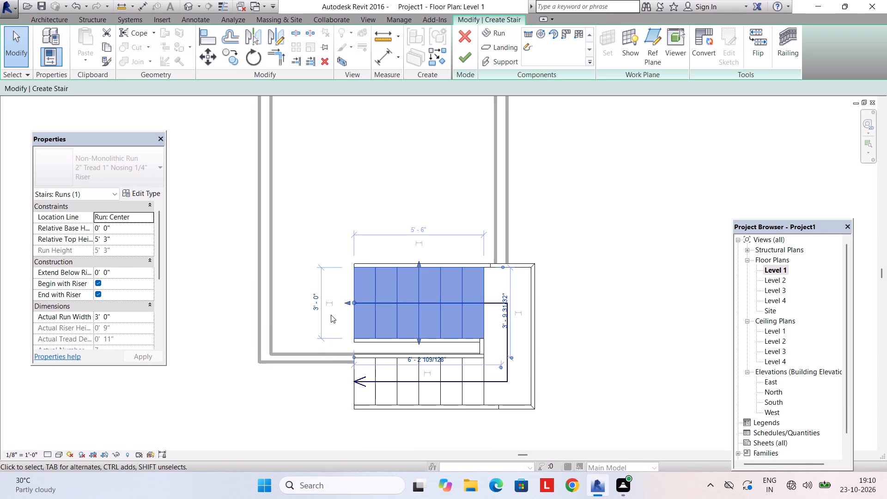
left_click(315, 303)
type("2'")
key("Return")
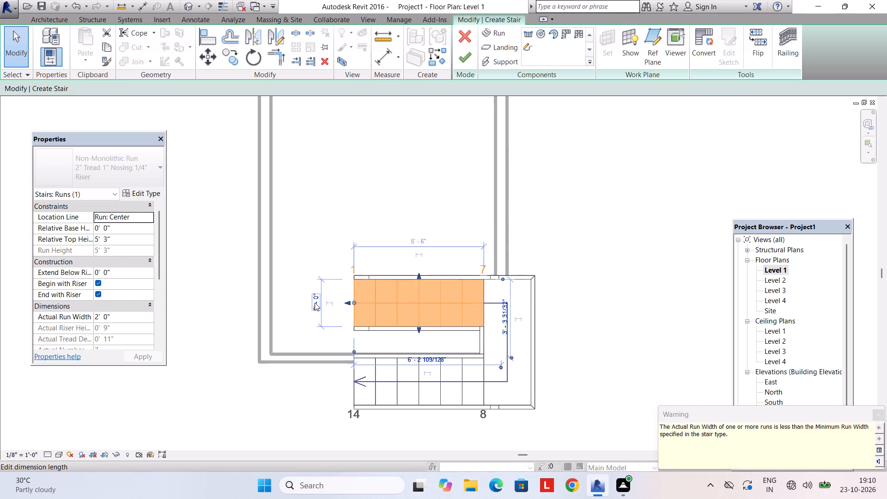
key("Escape")
key("Escape")
Nudge the second stair run (risers 8 to 14) north until only a narrow gap separates it from the first run.
left_click(412, 359)
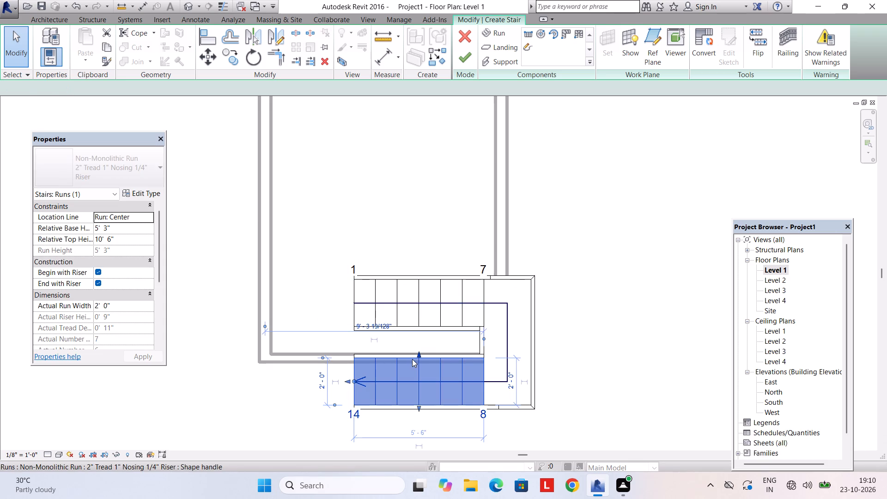
key("Up")
key("Up")
key("Up")
key("Up")
key("Up")
key("Up")
key("Up")
key("Up")
key("Up")
key("Up")
key("Up")
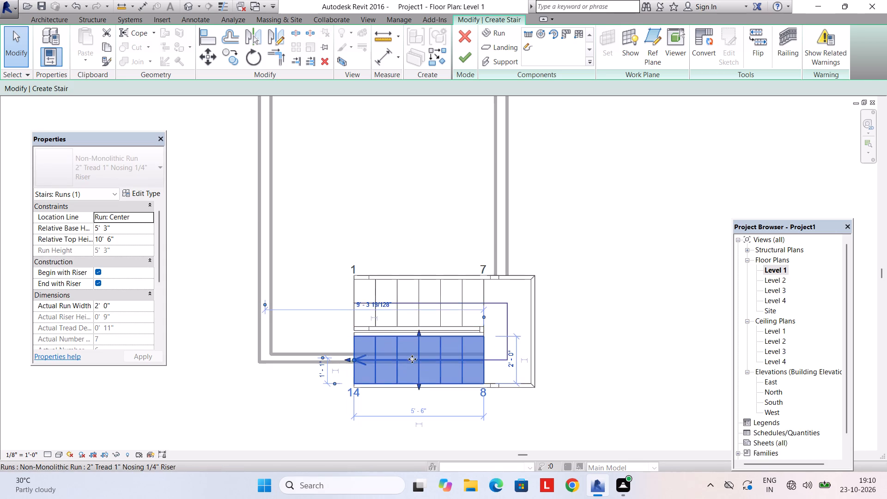
scroll(477, 343, "up", 3)
key("Up")
scroll(464, 330, "up", 6)
key("Escape")
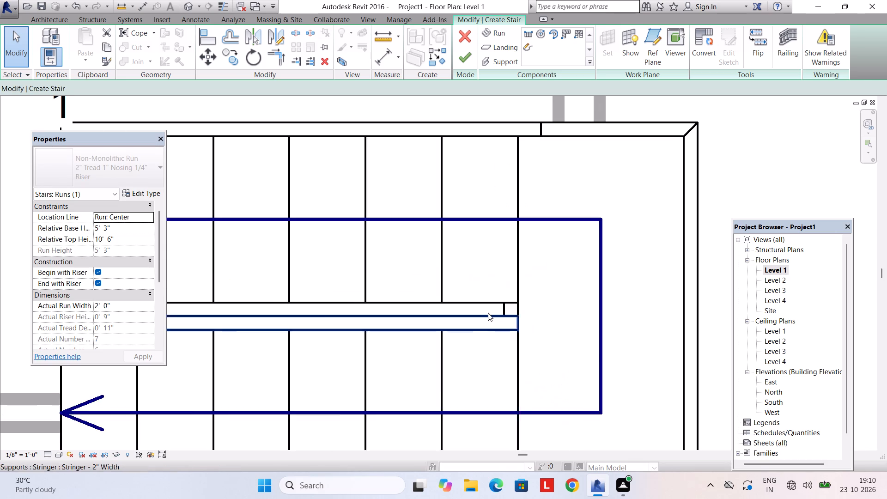
Delete the outer stringers along the landing's east, south and north edges and the outer sides of both runs.
scroll(488, 313, "down", 4)
scroll(600, 277, "down", 1)
left_click(608, 283)
key("Delete")
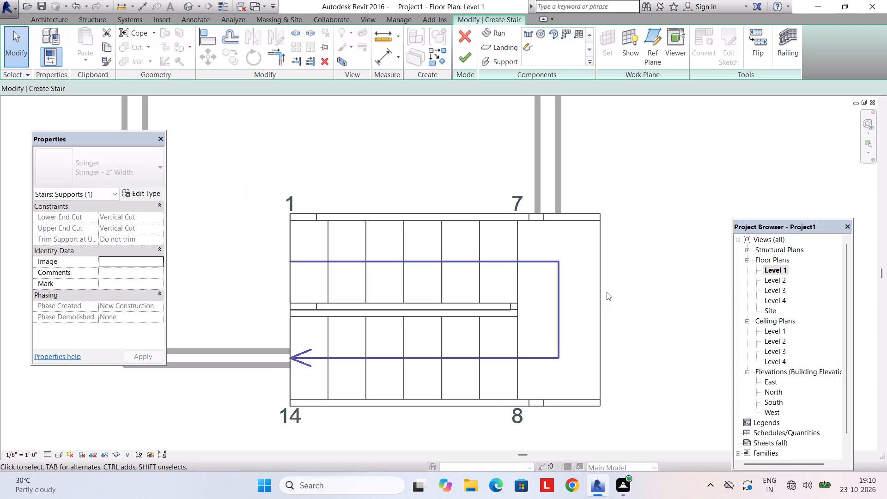
left_click(571, 409)
key("Delete")
left_click(469, 407)
key("Delete")
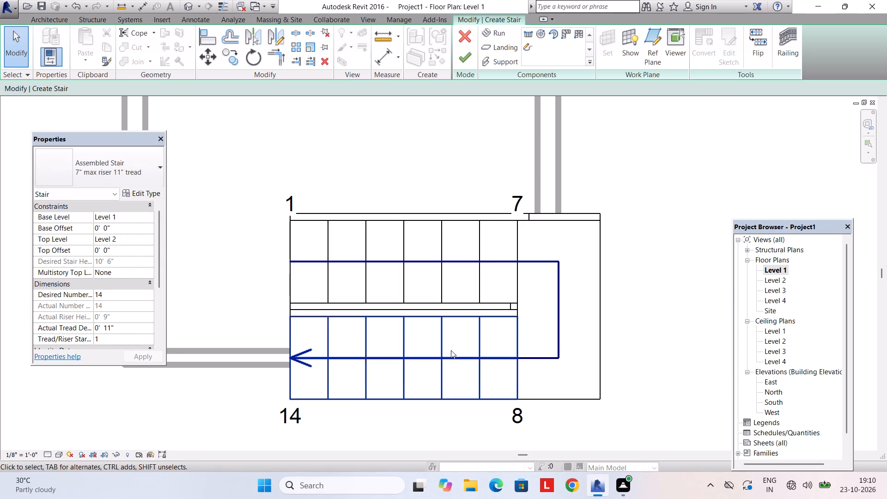
left_click(462, 211)
key("Delete")
left_click(566, 213)
key("Delete")
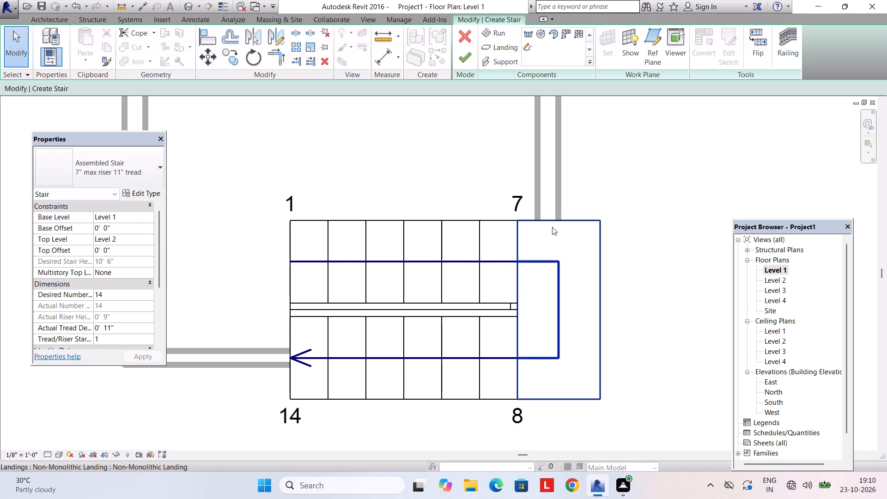
Nudge the landing with its connected runs north and west until the stair fits inside the house's southeast wall corner.
left_click(553, 227)
left_click(553, 219)
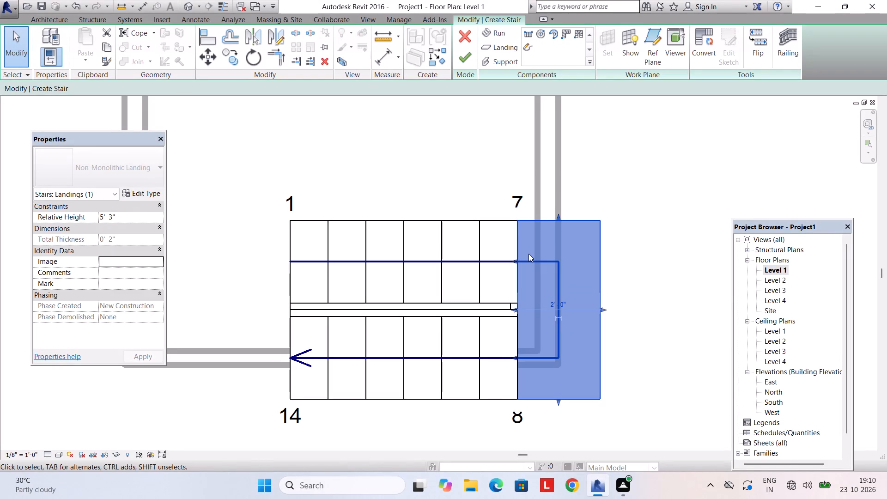
key("Up")
key("Up")
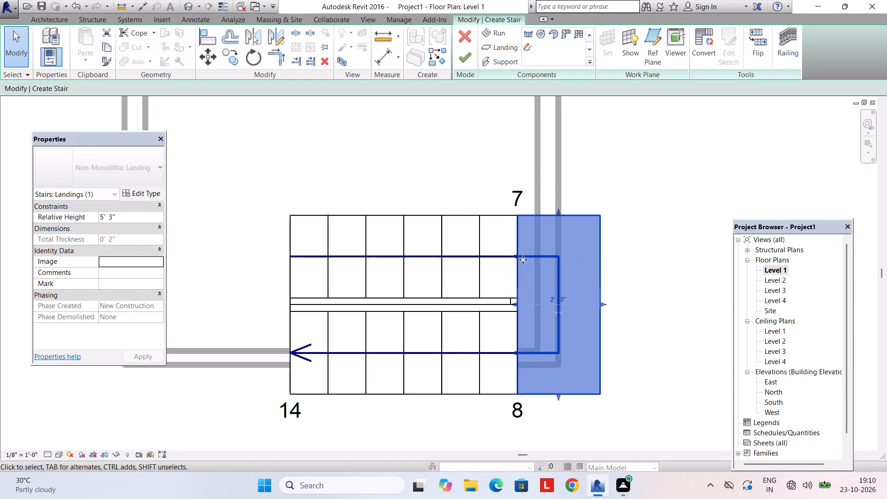
key("Up")
key("Up")
key("Up")
key("Left")
key("Up")
key("Up")
key("Up")
key("Up")
key("Up")
key("Up")
key("Up")
key("Up")
key("Up")
key("Left")
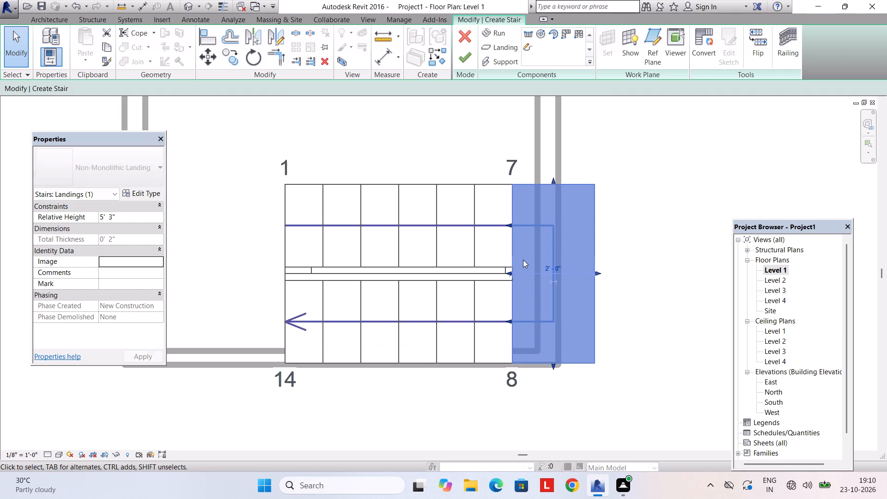
key("Left")
key("Left")
key("Left")
key("Left")
key("Left")
key("Left")
key("Left")
key("Left")
key("Left")
key("Left")
key("Left")
key("Left")
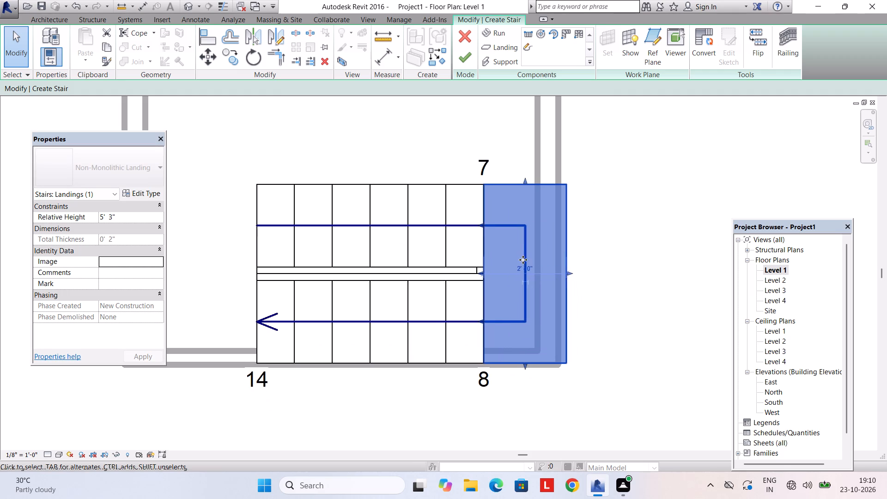
key("Left")
key("Left")
key("Left")
key("Left")
key("Left")
key("Left")
key("Left")
key("Left")
key("Up")
key("Up")
key("Up")
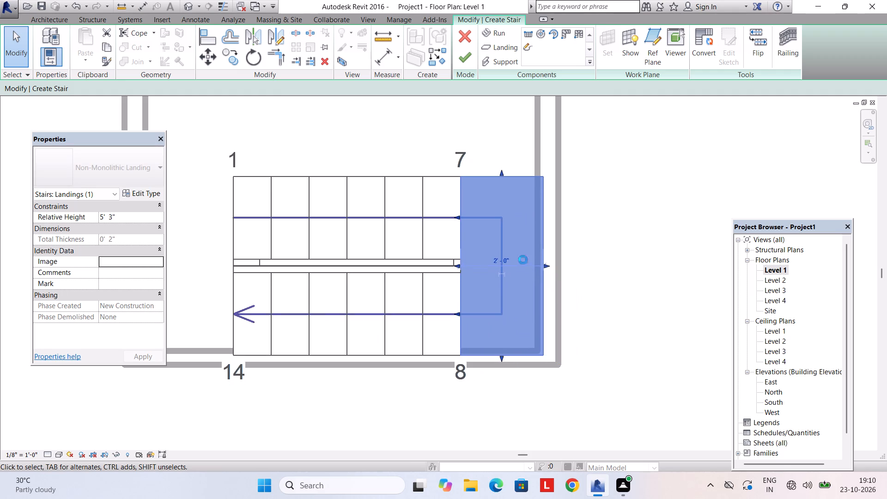
key("Up")
key("Up")
key("Left")
key("Up")
key("Up")
key("Left")
key("Left")
key("Down")
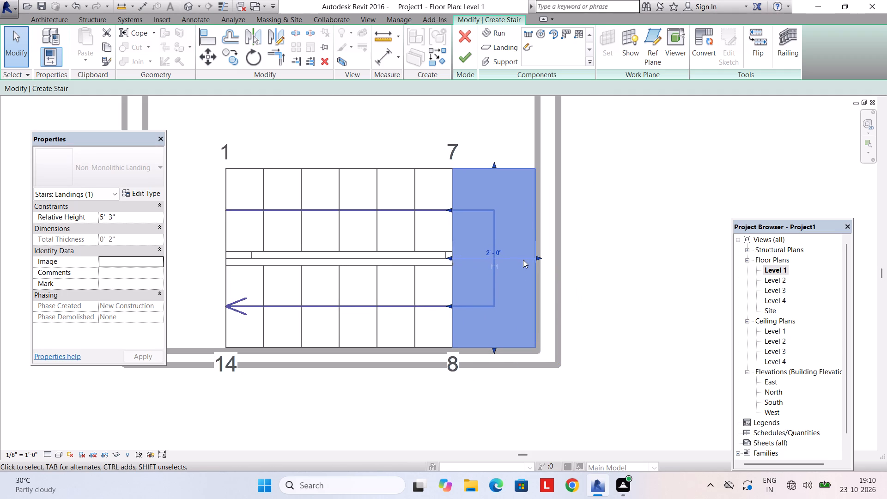
scroll(523, 259, "up", 3)
key("Left")
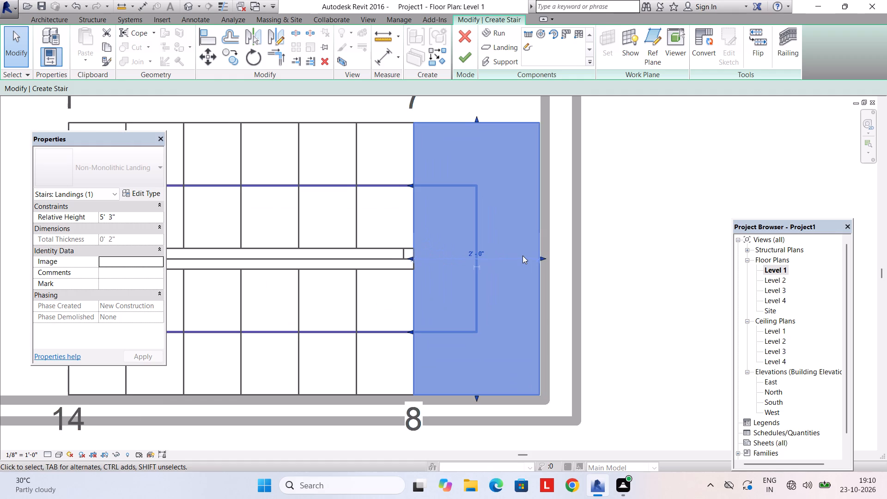
key("Right")
scroll(461, 270, "up", 2)
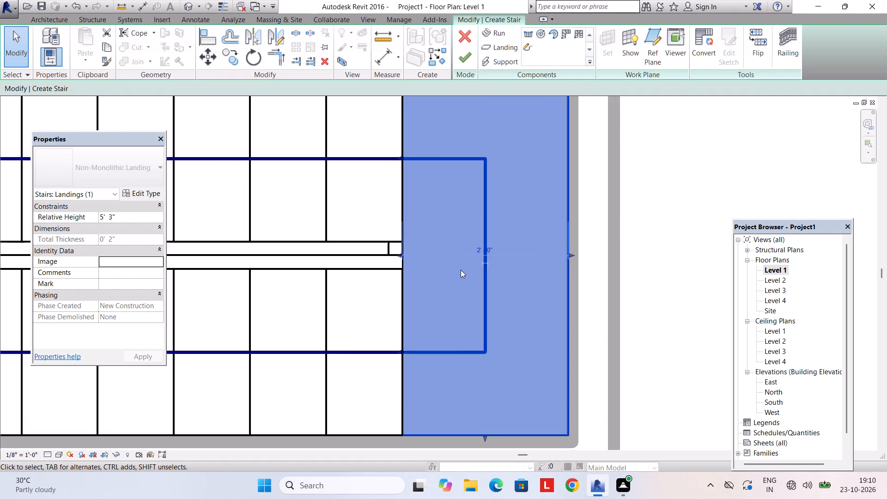
scroll(461, 270, "up", 1)
Finish the U-shaped stair and return to the Level 1 floor plan.
left_click(454, 55)
key("Escape")
scroll(493, 243, "down", 2)
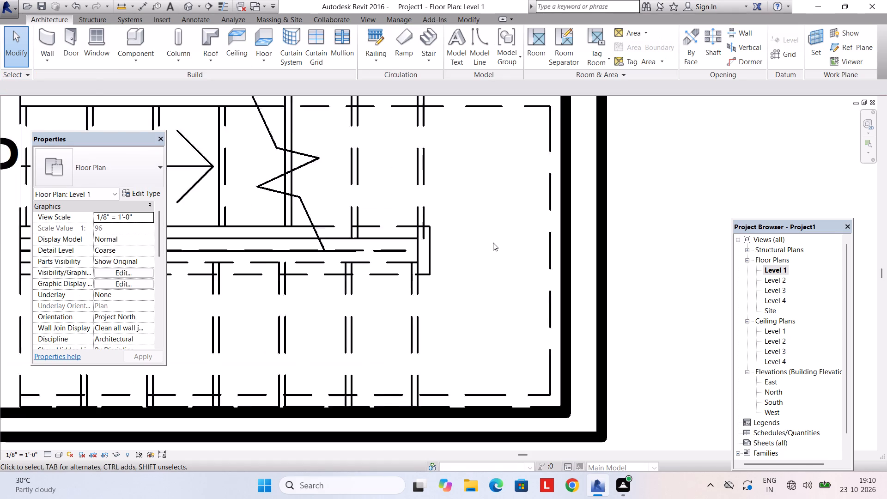
scroll(493, 243, "down", 6)
middle_click_drag(477, 248, 596, 261)
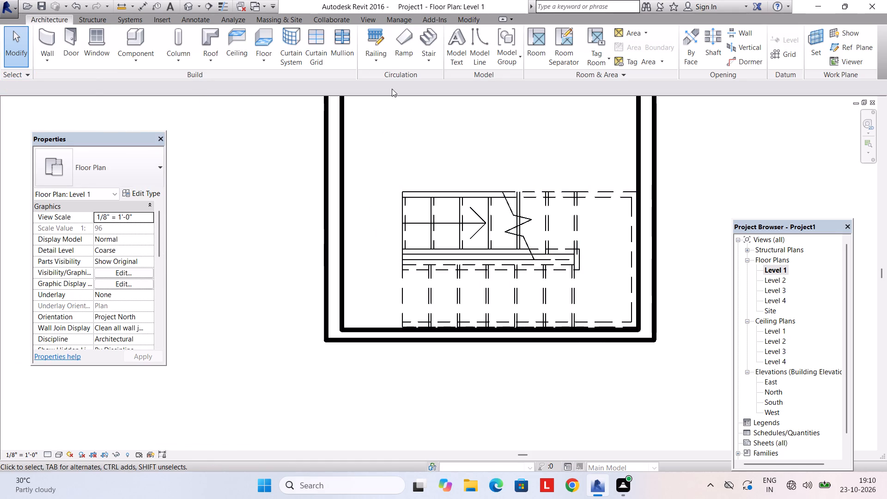
Measure the clear distance from the house's inside southwest wall corner to the west end of the stair.
left_click(466, 17)
left_click(387, 36)
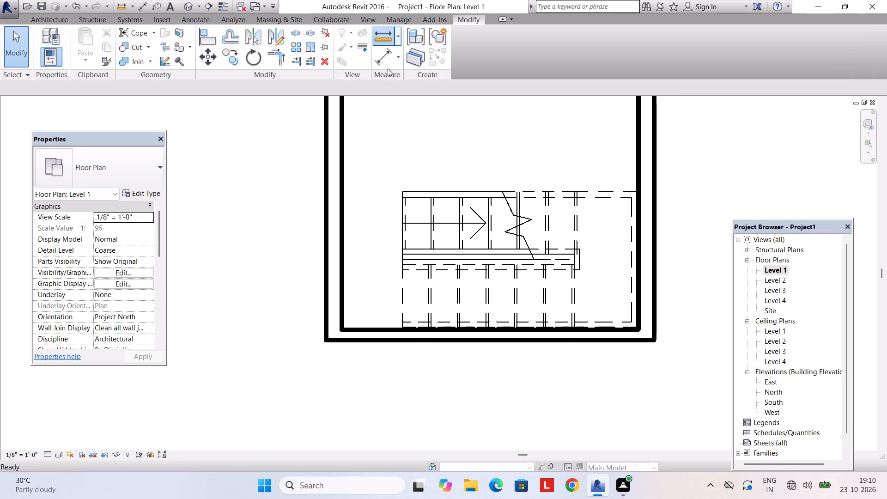
scroll(388, 305, "up", 2)
left_click(329, 336)
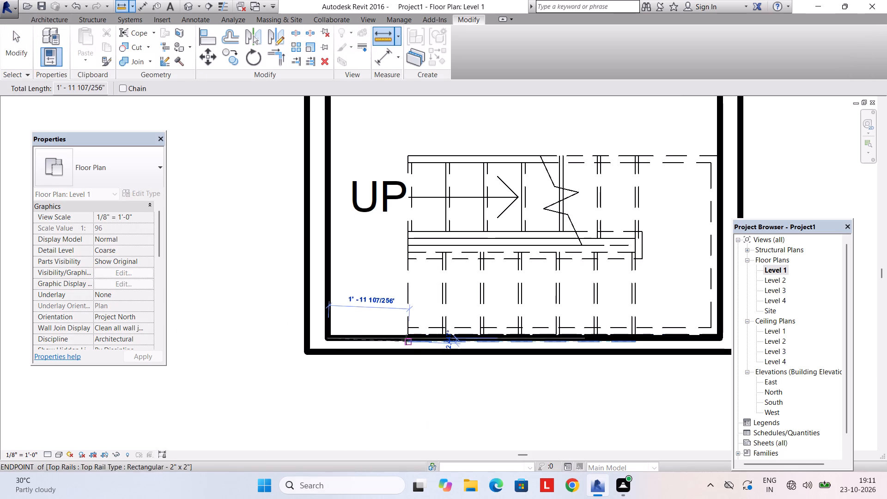
key("Escape")
key("Escape")
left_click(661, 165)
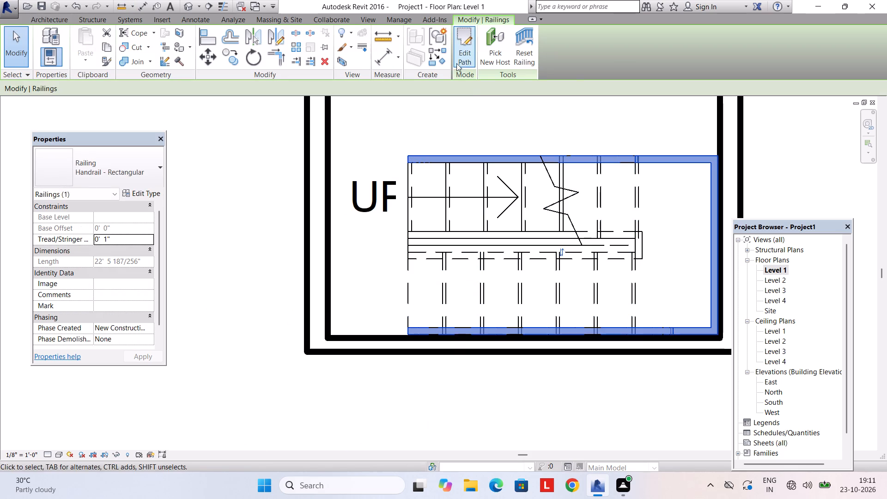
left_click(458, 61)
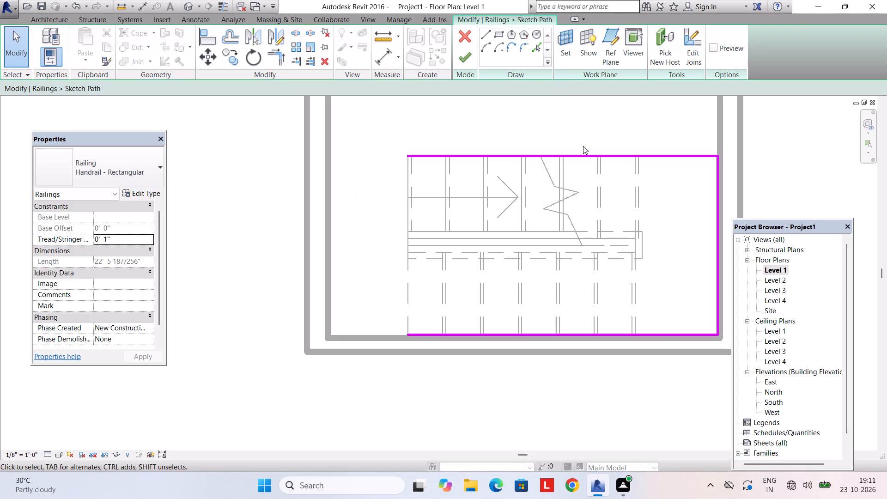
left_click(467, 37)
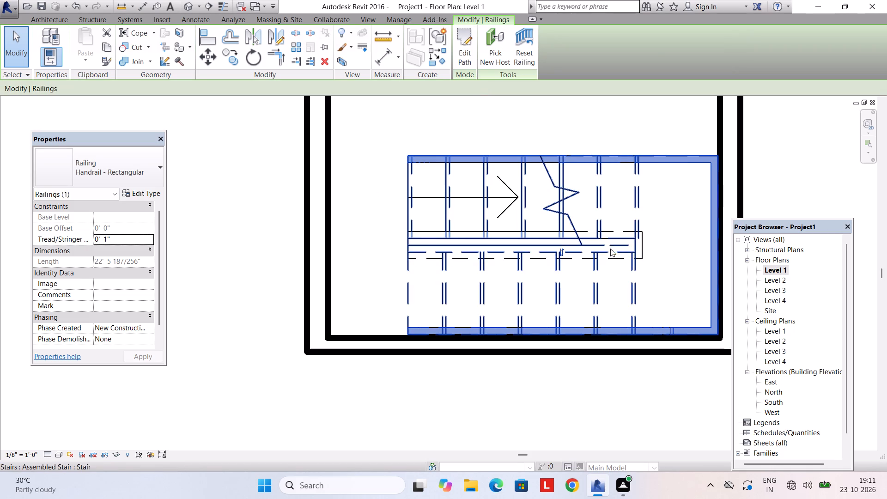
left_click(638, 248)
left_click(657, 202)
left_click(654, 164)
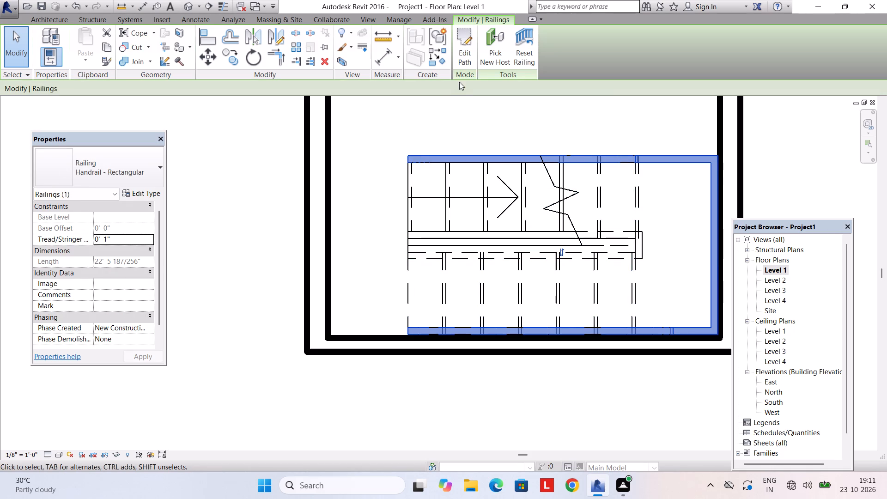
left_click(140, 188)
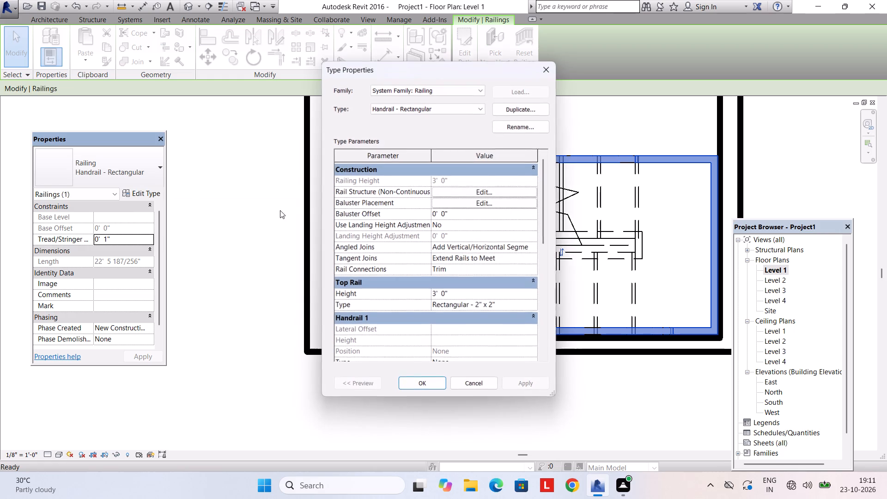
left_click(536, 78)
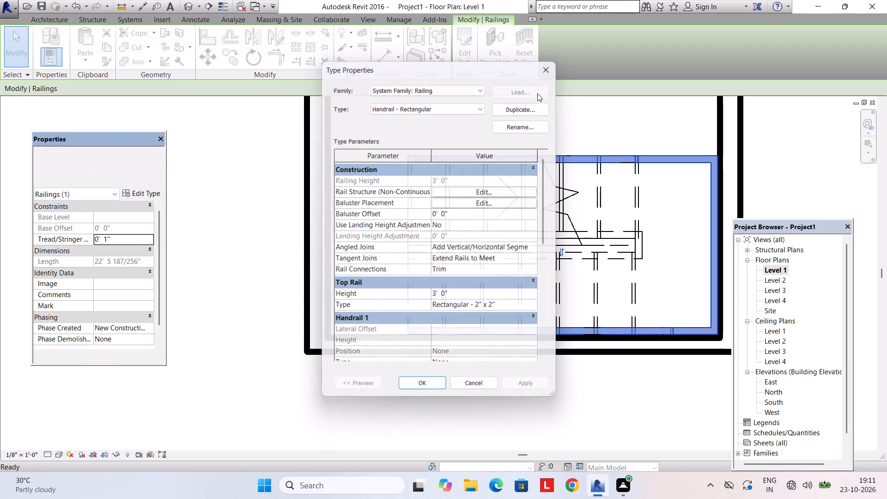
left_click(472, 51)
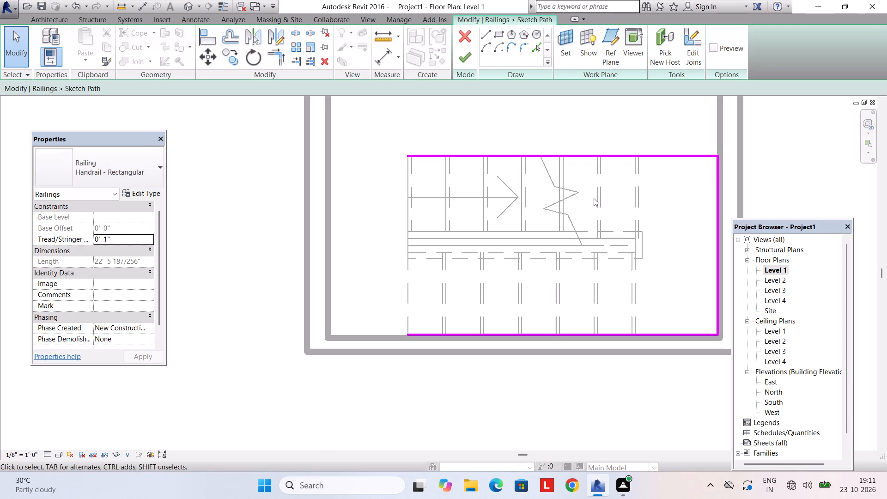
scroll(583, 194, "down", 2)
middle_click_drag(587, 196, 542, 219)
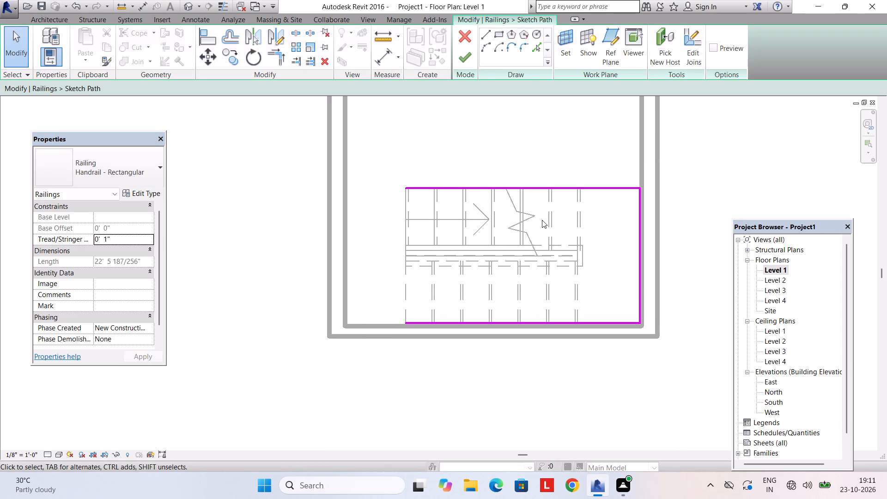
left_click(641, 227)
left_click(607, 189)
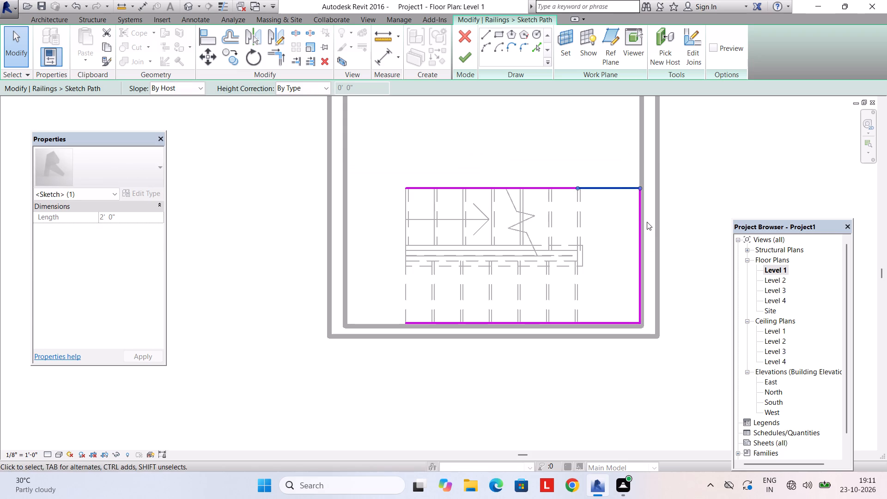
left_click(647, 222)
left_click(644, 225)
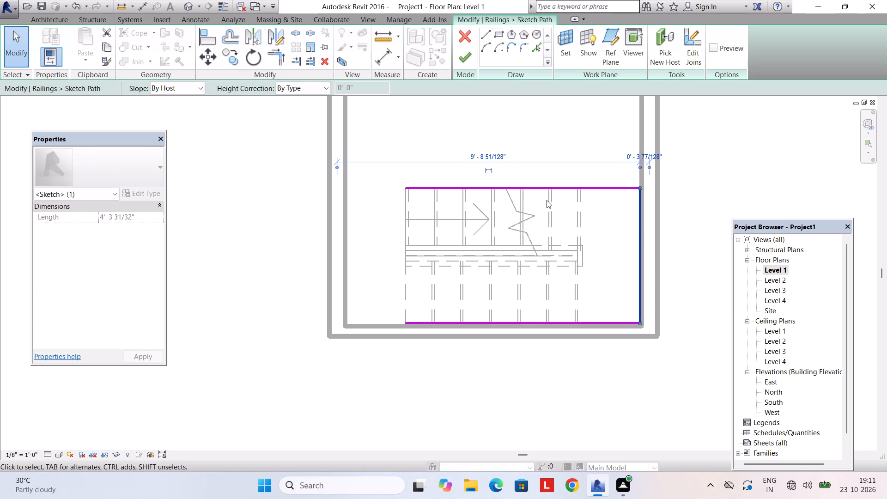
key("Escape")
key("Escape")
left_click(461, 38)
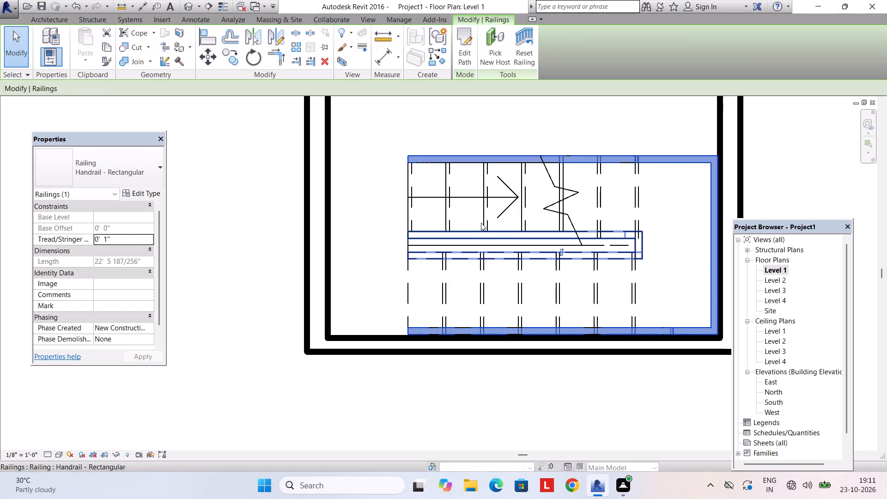
Delete the whole U-shaped stair together with its railings from the Level 1 plan.
scroll(481, 221, "down", 4)
left_click_drag(431, 163, 552, 286)
left_click(544, 248)
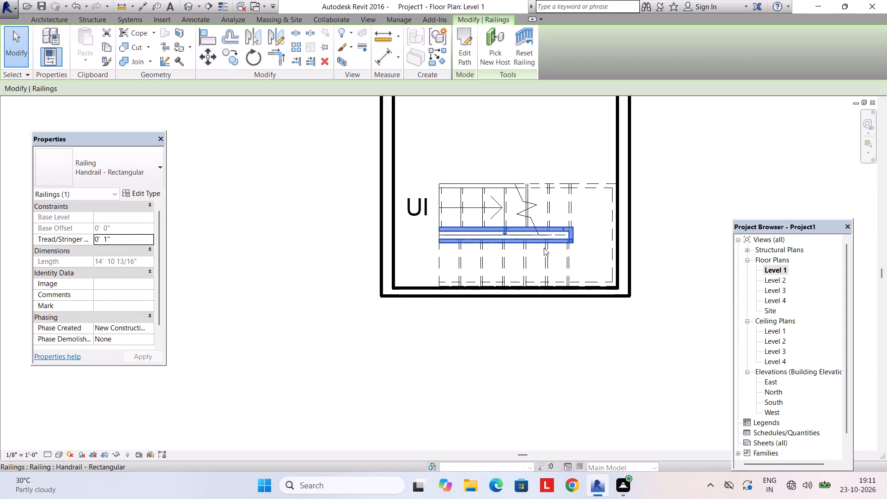
left_click(537, 200)
key("Delete")
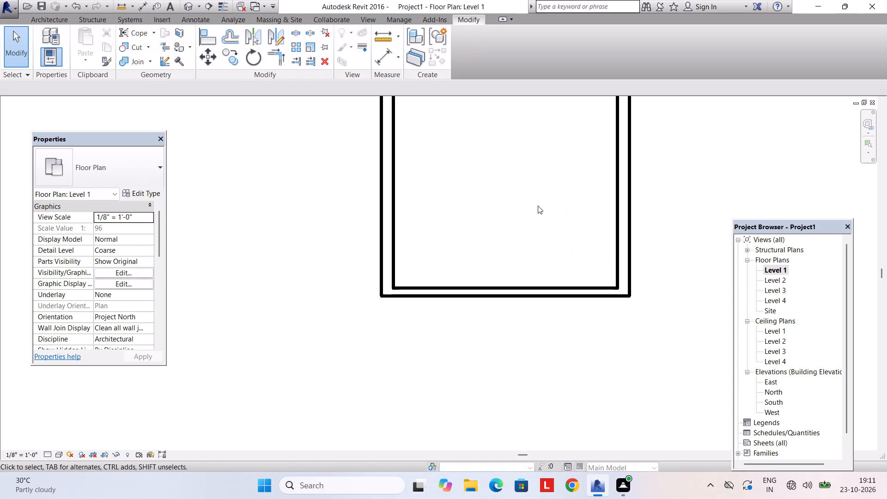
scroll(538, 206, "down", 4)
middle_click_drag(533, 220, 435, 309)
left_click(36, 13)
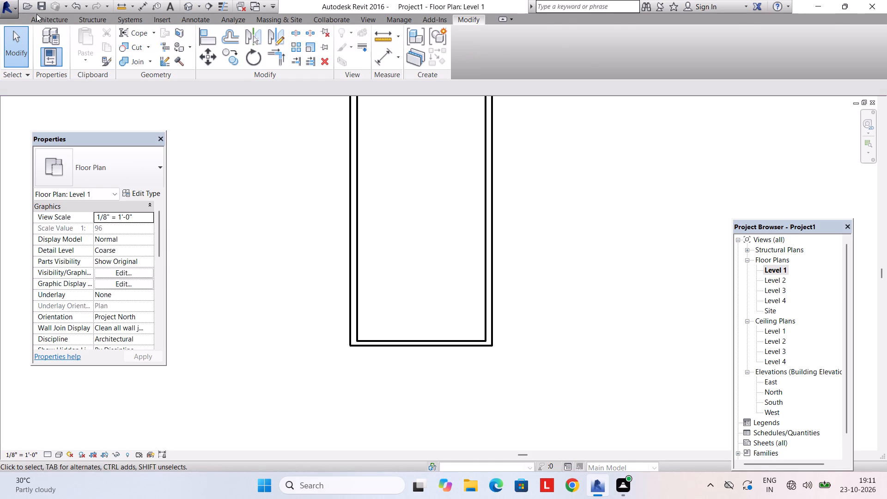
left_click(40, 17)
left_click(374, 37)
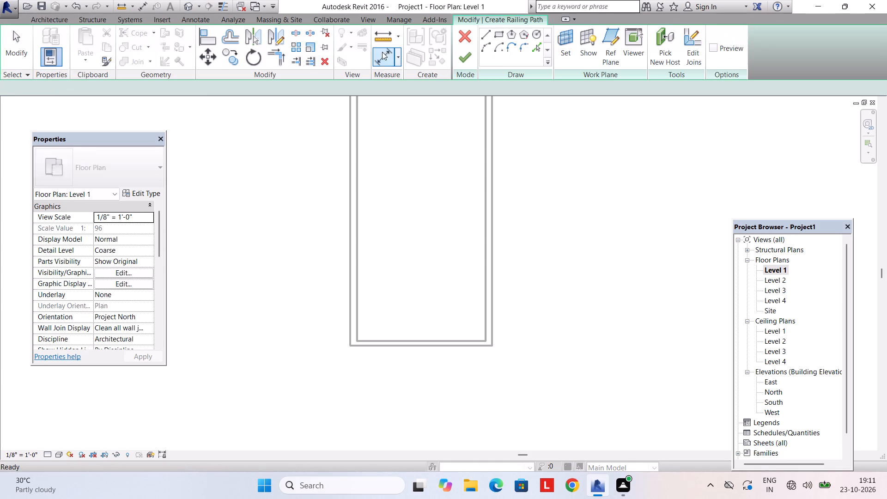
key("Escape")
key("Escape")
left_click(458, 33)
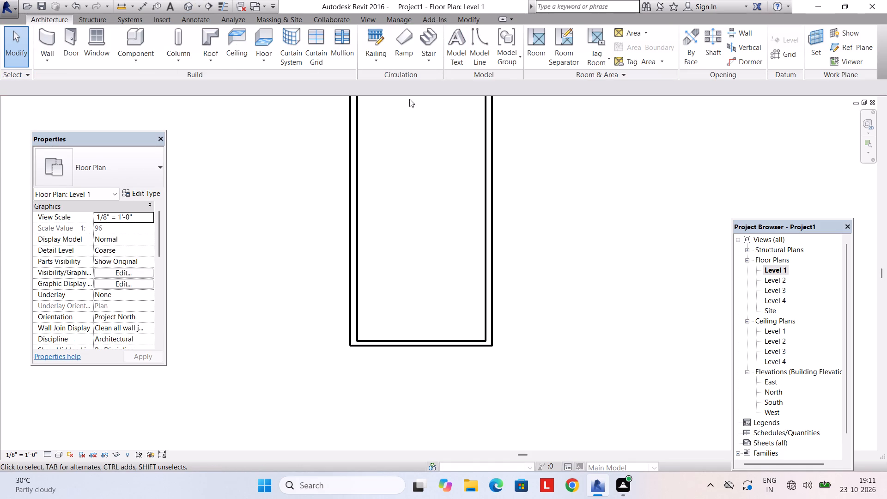
Start a new stair and draw its first run of 7 risers eastward, 4'-3" long, near the south end of the house.
left_click(435, 37)
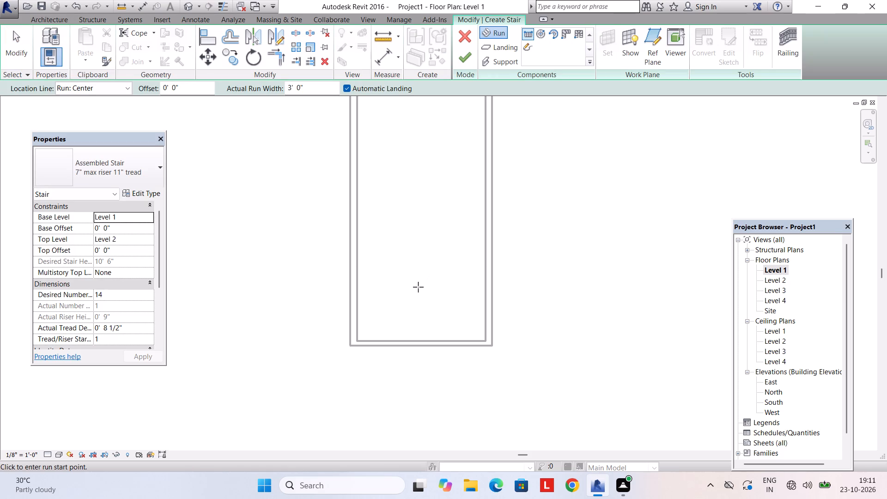
left_click(418, 285)
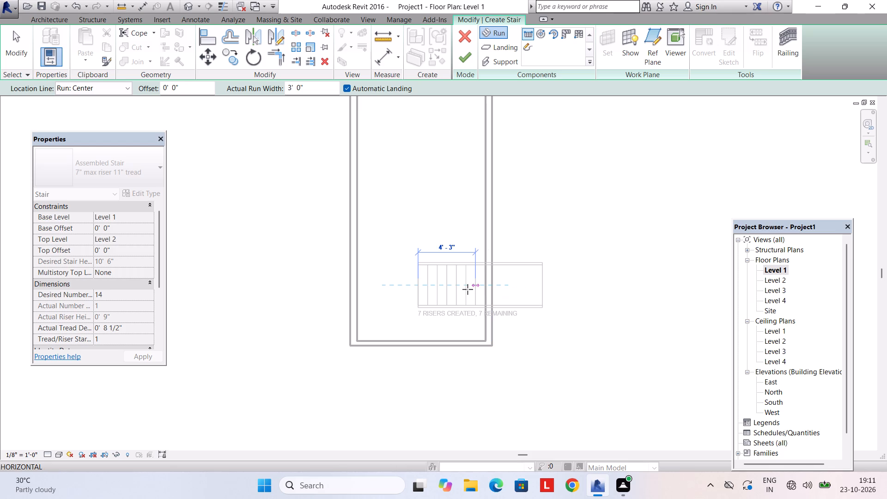
left_click(476, 289)
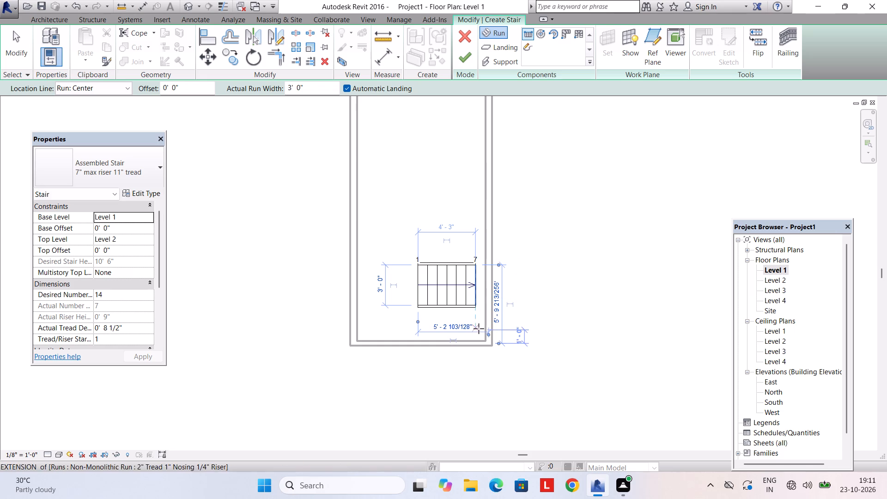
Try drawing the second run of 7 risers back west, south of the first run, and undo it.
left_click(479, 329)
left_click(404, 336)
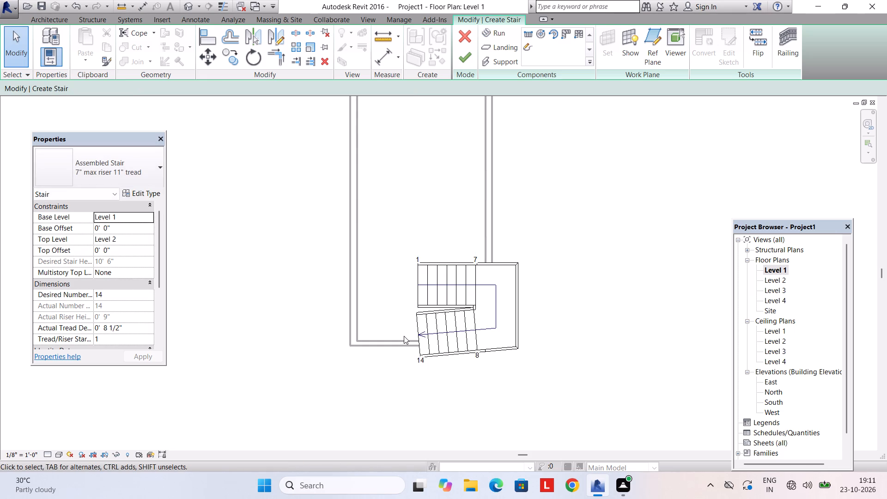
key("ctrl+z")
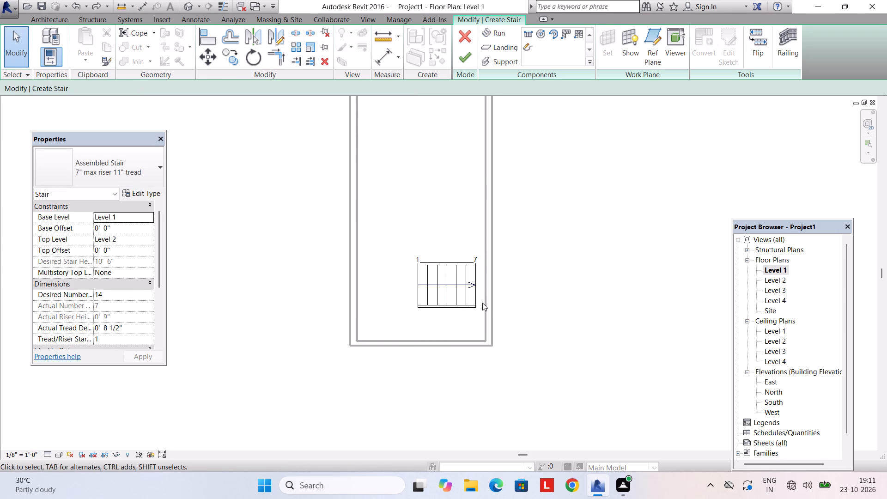
Draw the second run, risers 8 to 14, horizontally back west just south of the first run with an automatic landing.
left_click(531, 34)
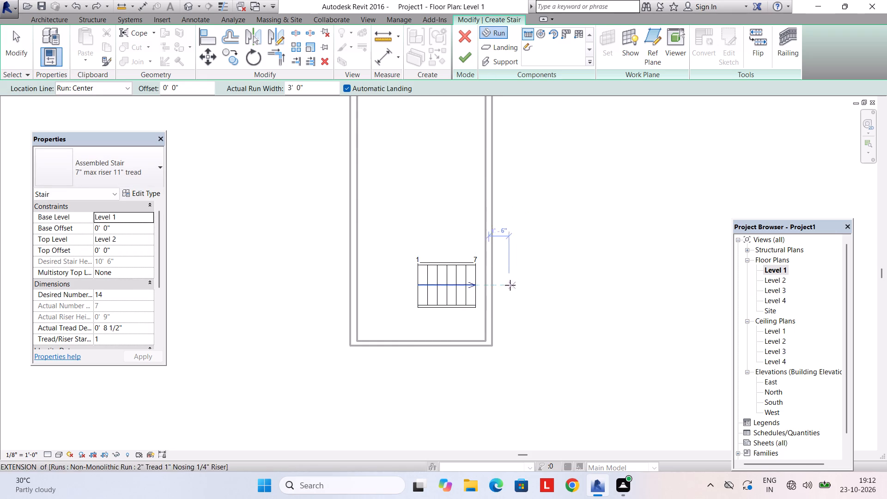
left_click(474, 331)
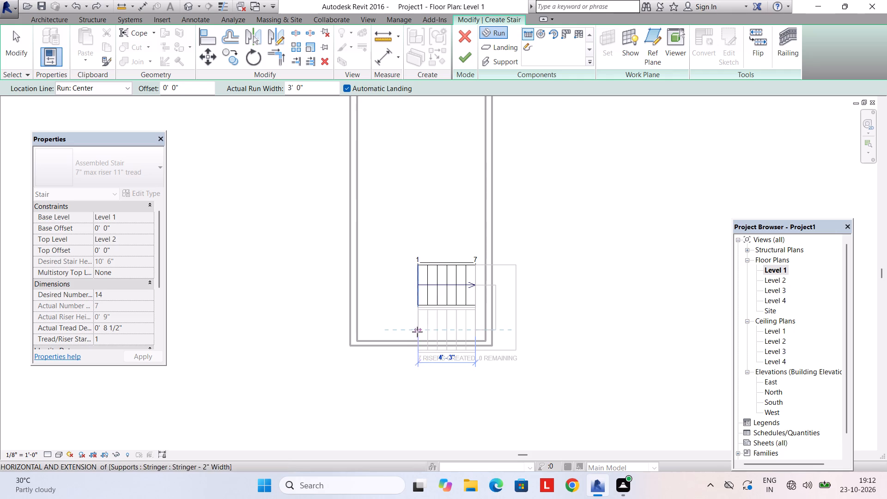
left_click(410, 332)
scroll(419, 316, "up", 3)
key("Escape")
key("Escape")
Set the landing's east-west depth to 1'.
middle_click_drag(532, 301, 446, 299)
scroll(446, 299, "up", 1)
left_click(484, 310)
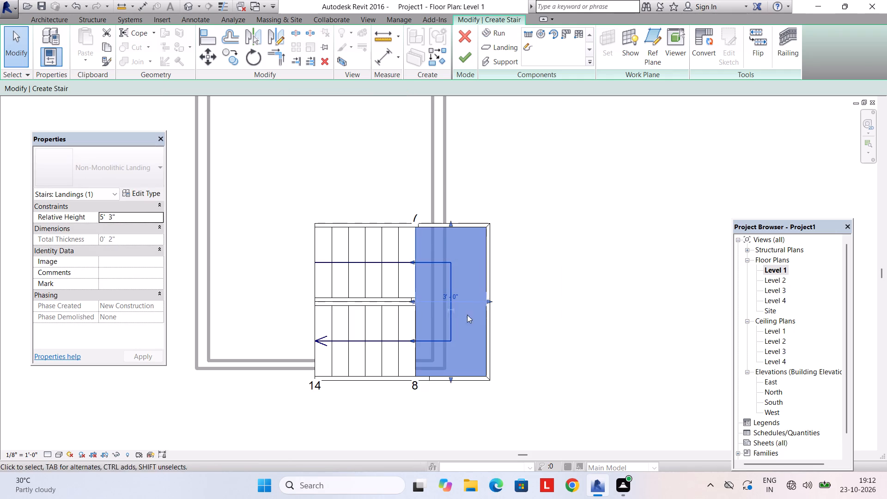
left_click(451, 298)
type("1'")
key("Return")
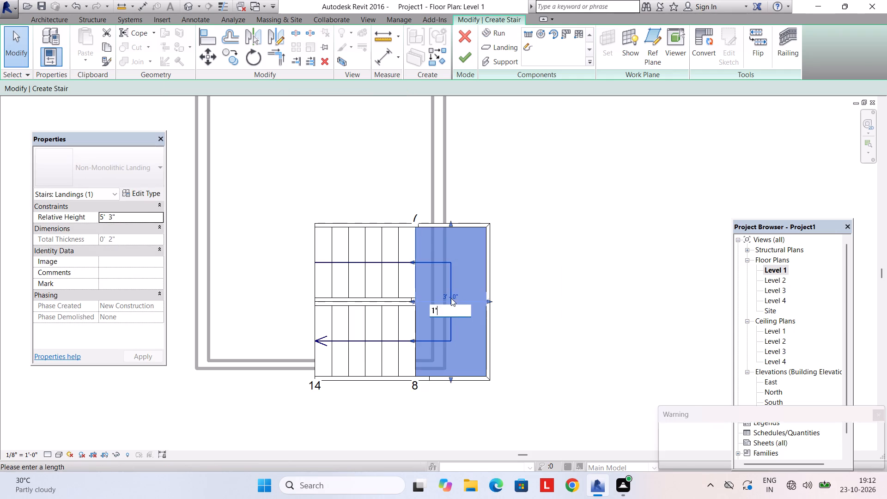
Set the landing's east-west depth to 1.5'.
left_click(424, 299)
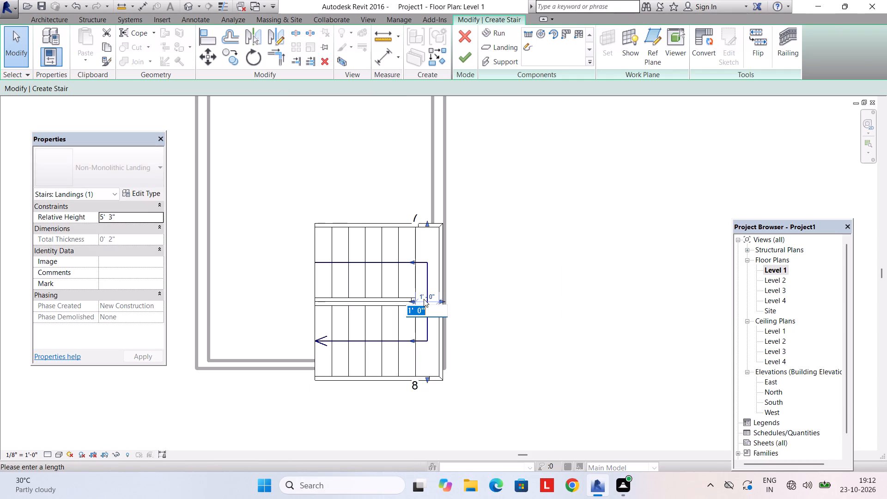
type("1.5'")
key("Return")
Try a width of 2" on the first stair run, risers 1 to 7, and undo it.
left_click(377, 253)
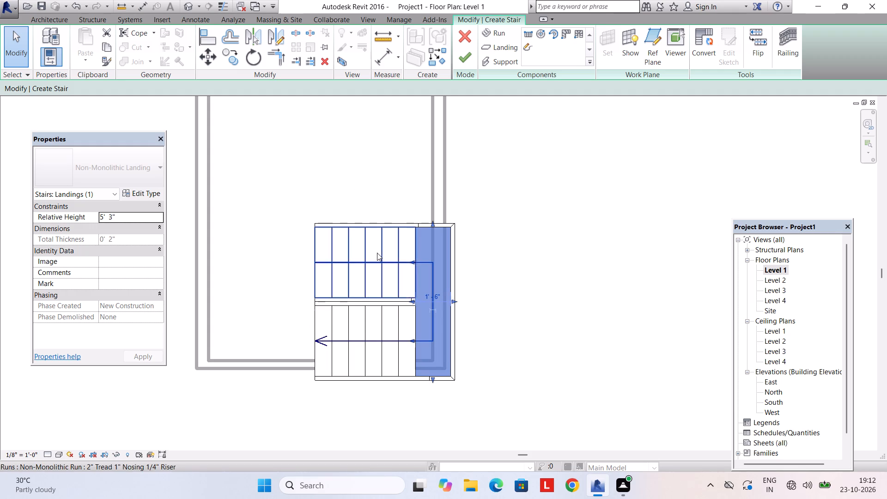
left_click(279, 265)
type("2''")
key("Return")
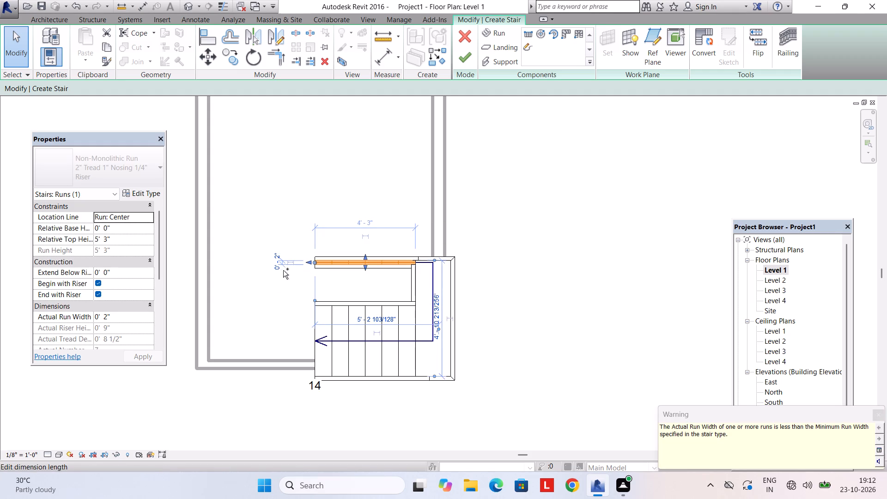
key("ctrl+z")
Set the width of the first stair run, risers 1 to 7, to 2'.
left_click(342, 279)
left_click(336, 274)
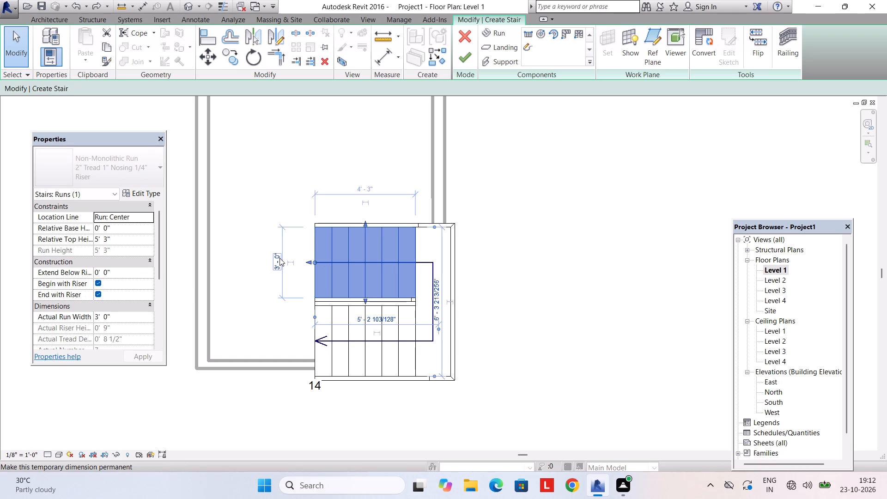
left_click(279, 257)
type("2'")
key("Return")
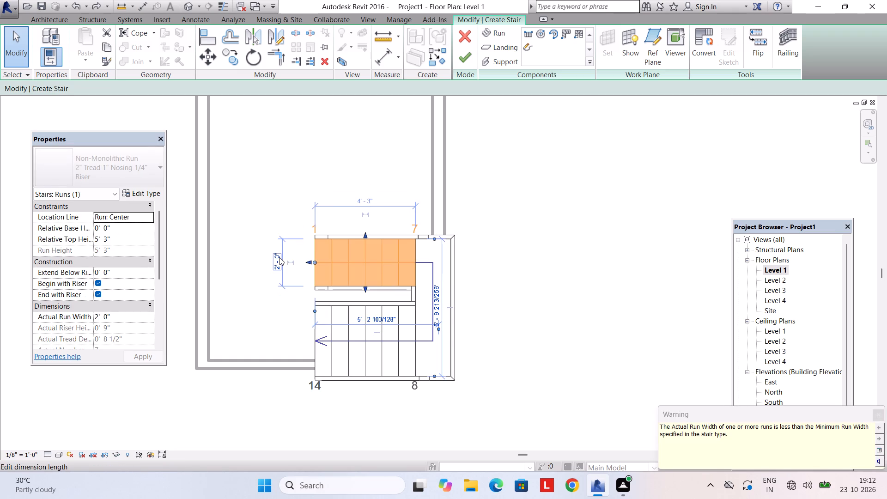
key("Escape")
Set the width of the second stair run, risers 8 to 14, to 2'.
left_click(352, 358)
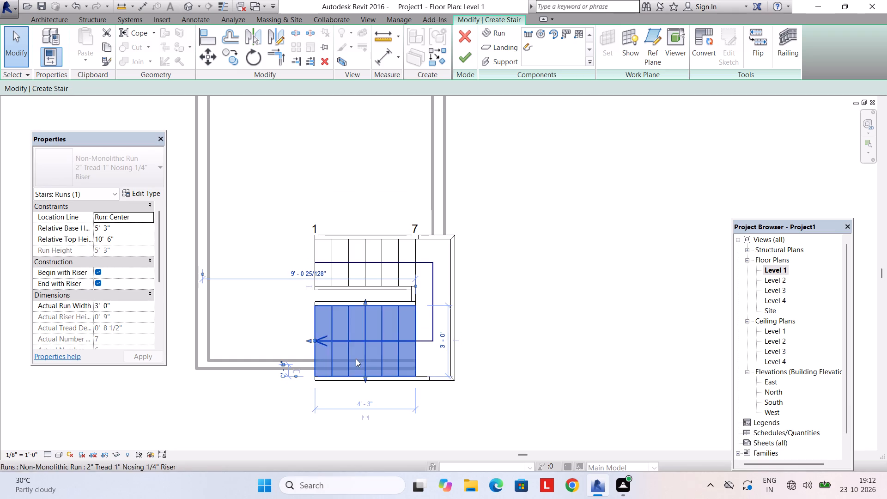
left_click(443, 340)
type("2;")
key("BackSpace")
key("apostrophe")
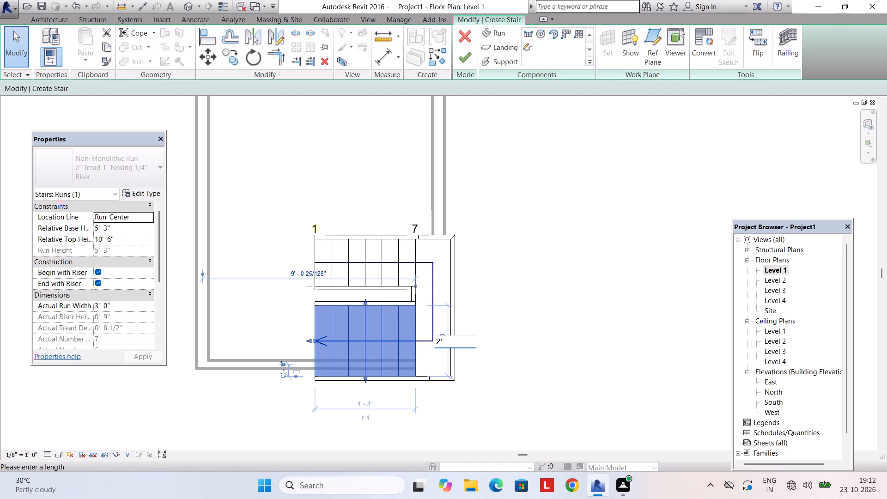
key("Return")
key("Escape")
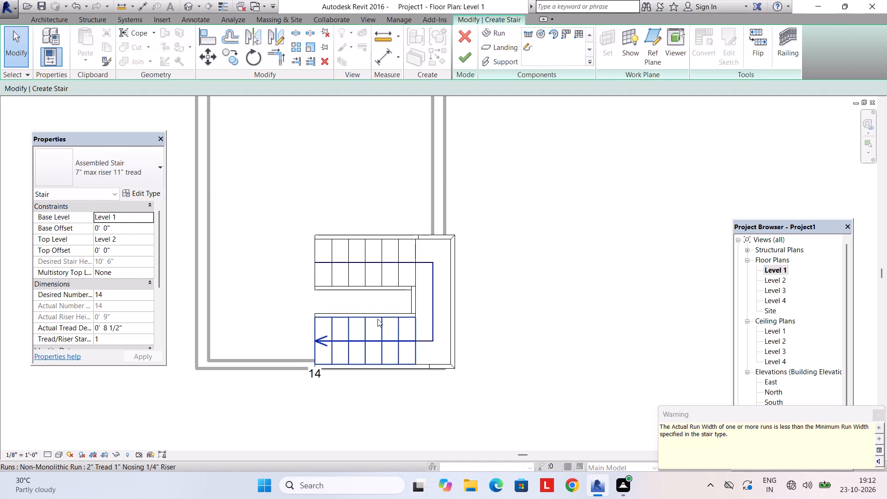
Nudge the second stair run, risers 8 to 14, north to close the gap to the first run.
left_click(377, 319)
key("Up")
key("Up")
key("Up")
key("Up")
key("Up")
key("Up")
key("Up")
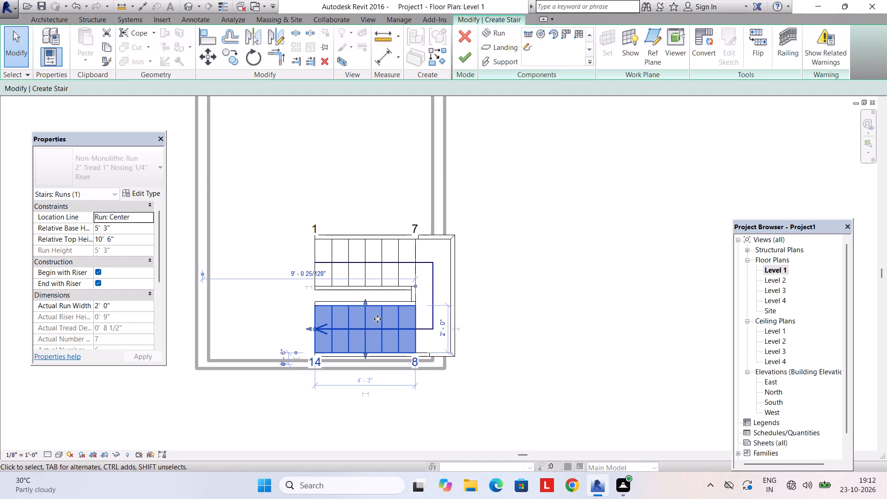
key("Up")
key("Up")
key("Up")
key("Up")
key("Up")
Delete the outer stringers around the landing and along the outer sides of both stair runs.
scroll(389, 302, "up", 6)
middle_click_drag(395, 292, 395, 330)
scroll(397, 320, "up", 2)
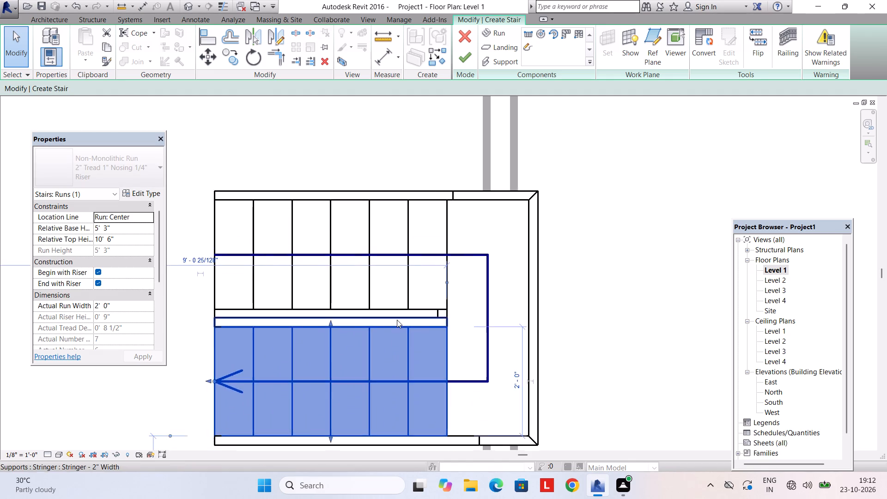
scroll(484, 328, "down", 3)
left_click(540, 315)
left_click(551, 310)
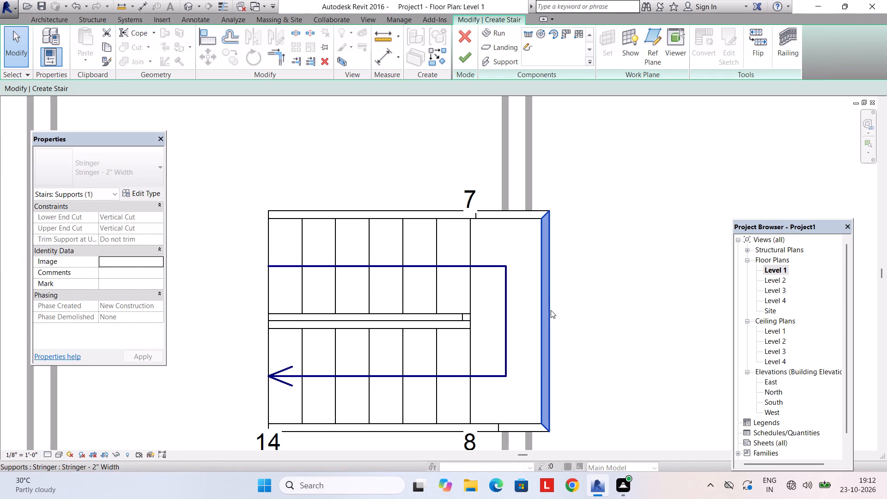
key("Delete")
scroll(537, 346, "down", 1)
middle_click_drag(537, 346, 528, 295)
left_click(503, 369)
key("Delete")
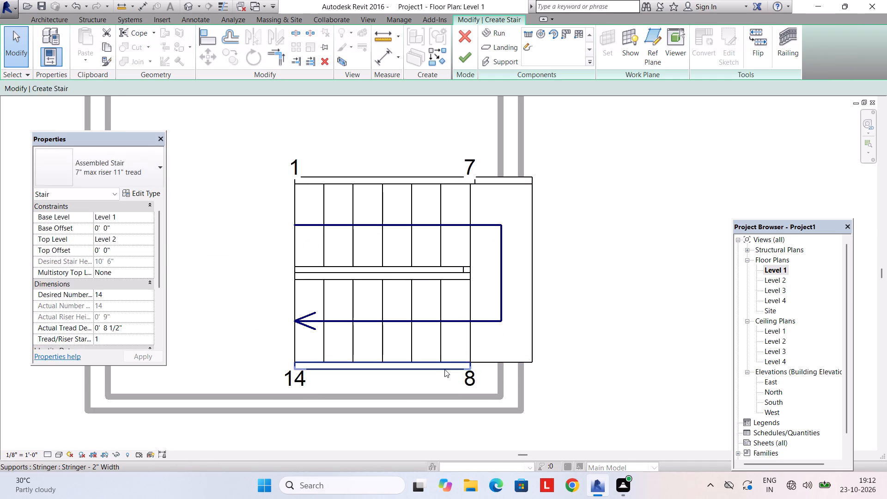
left_click(444, 369)
key("Delete")
left_click(411, 174)
key("Delete")
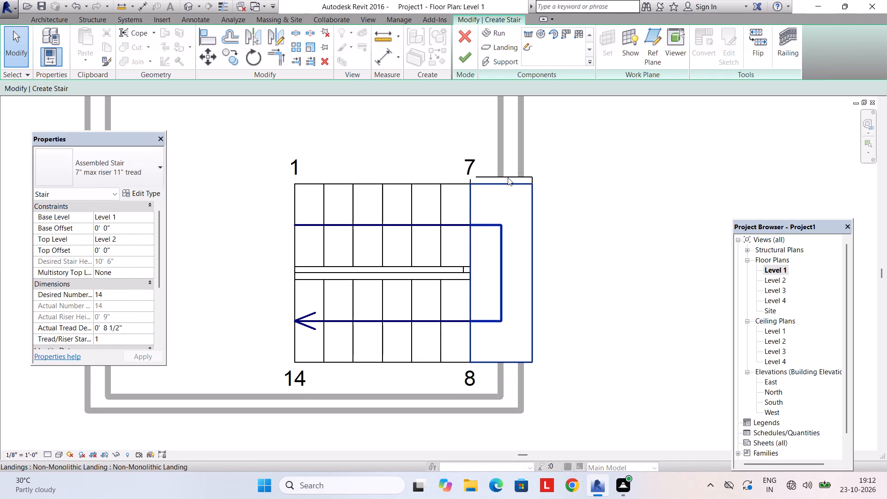
left_click(508, 177)
key("Delete")
Nudge the stair into the southeast corner, landing against the inner faces of the east and south walls, and finish the stair.
scroll(489, 257, "down", 1)
left_click(527, 262)
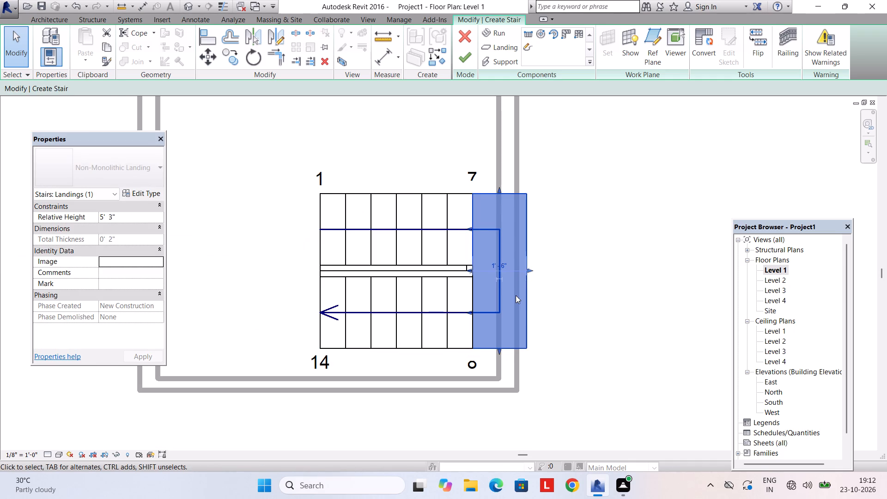
key("Left")
key("Left")
key("Left")
key("Left")
key("Left")
key("Left")
key("Left")
key("Left")
key("Left")
key("Left")
key("Left")
key("Left")
key("Left")
key("Left")
key("Left")
key("Down")
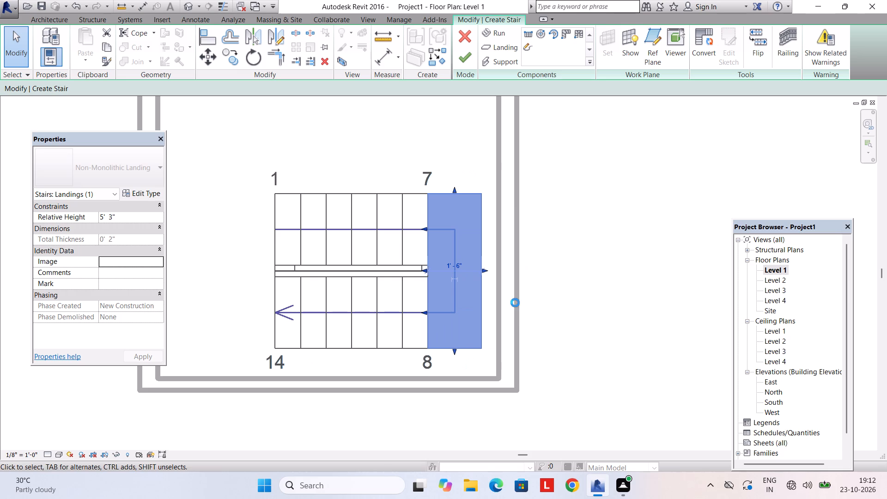
key("Down")
key("Down")
key("Down")
key("Down")
key("Down")
key("Down")
key("Down")
key("Down")
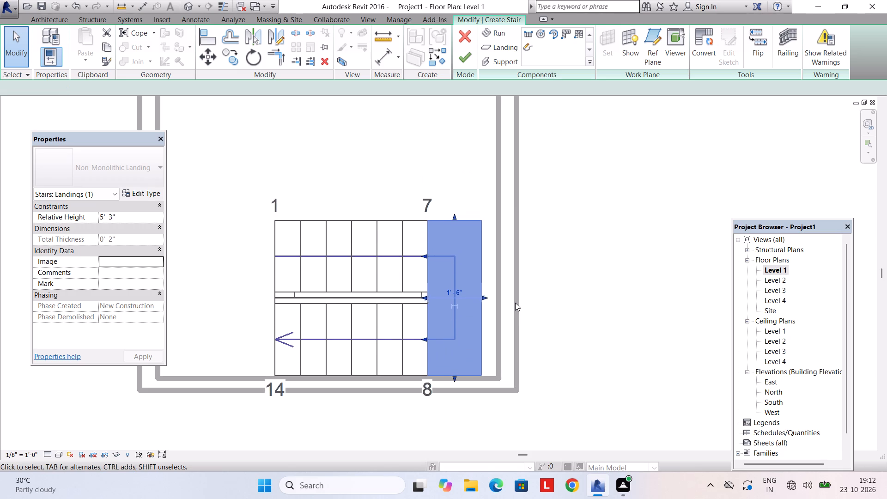
key("Right")
key("Right")
key("Right")
key("Right")
key("Right")
scroll(495, 305, "up", 5)
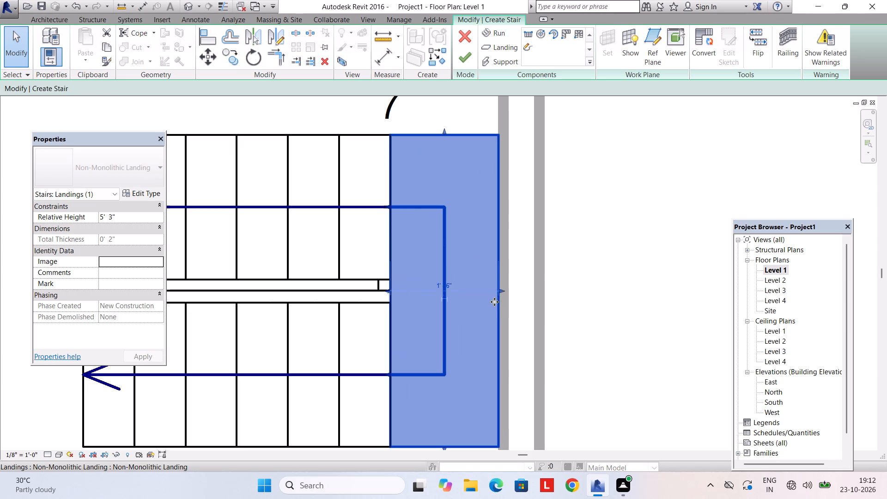
left_click(468, 61)
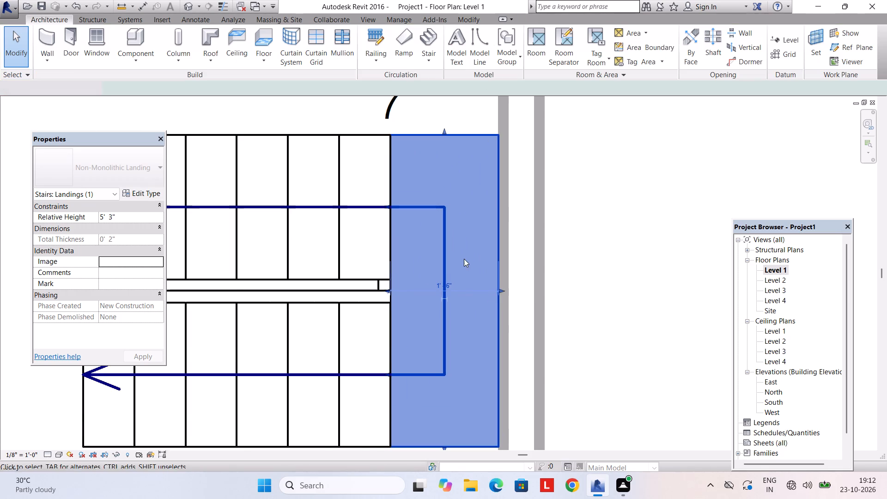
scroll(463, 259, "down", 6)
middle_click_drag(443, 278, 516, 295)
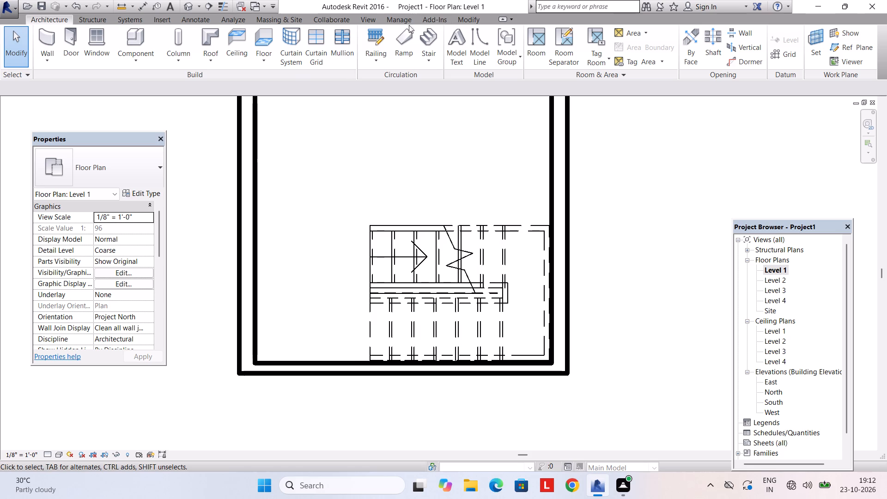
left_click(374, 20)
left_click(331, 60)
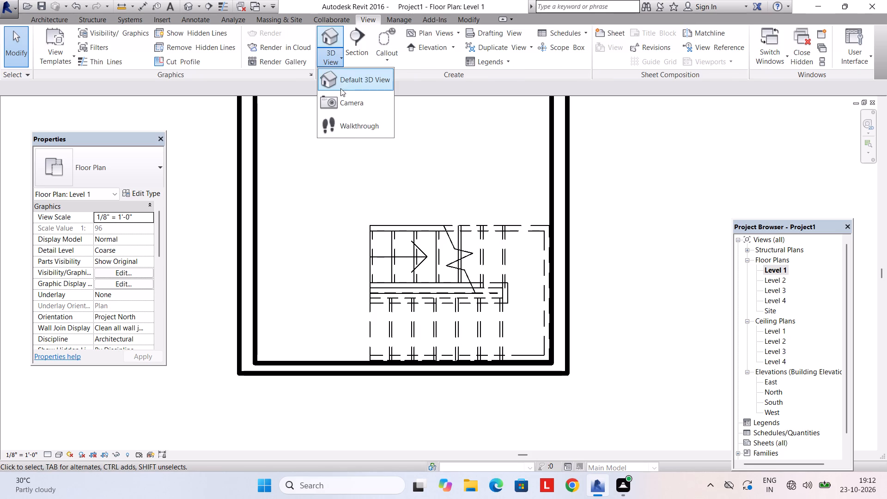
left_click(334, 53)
Measure the distance from the west wall's inner face to the stair's west end along the south wall.
left_click(467, 22)
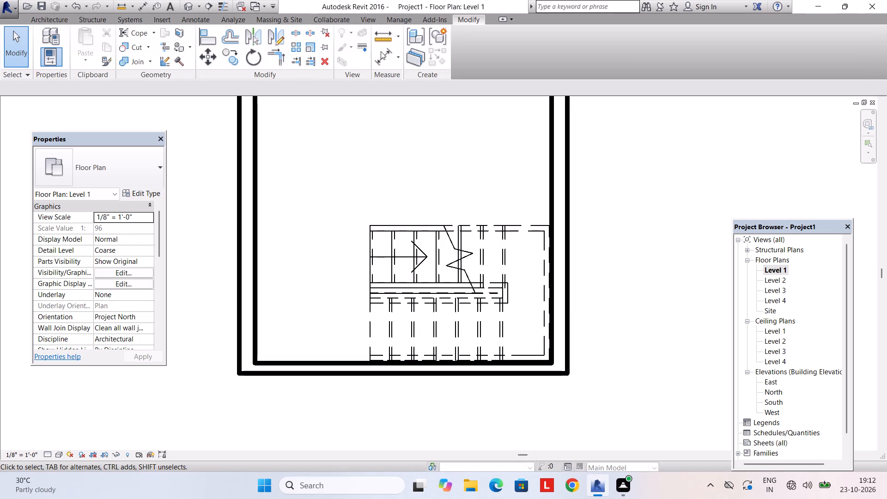
left_click(384, 36)
left_click(257, 360)
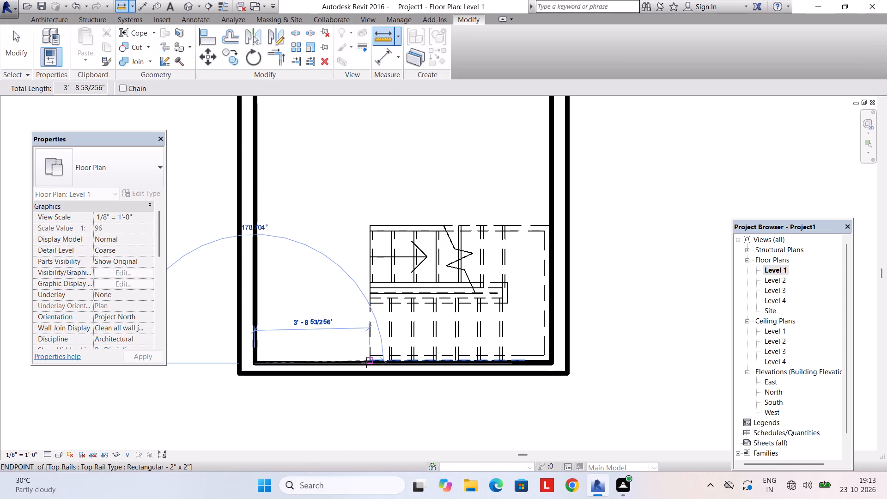
key("Escape")
Start a floor on Level 1 and duplicate the Generic - 12" type as 6", with a structure thickness of 6".
scroll(397, 142, "down", 5)
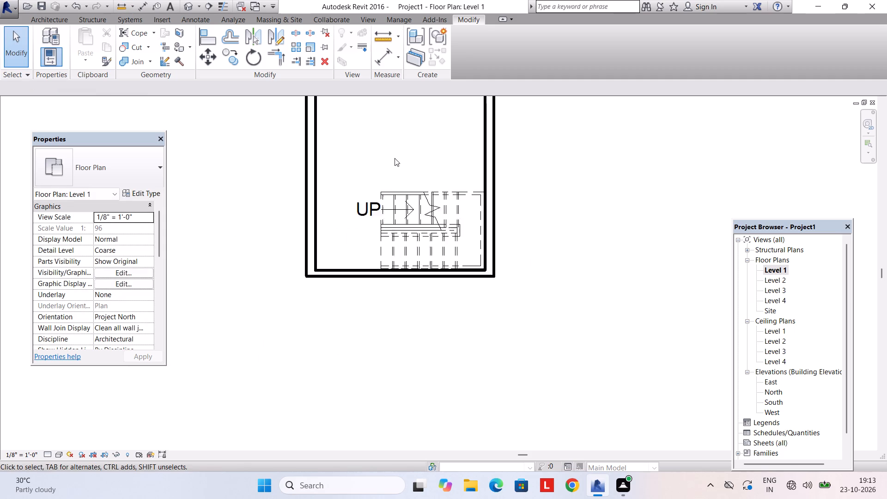
scroll(395, 158, "down", 2)
middle_click_drag(389, 174, 374, 288)
scroll(358, 231, "down", 2)
middle_click_drag(364, 237, 375, 277)
scroll(377, 267, "up", 2)
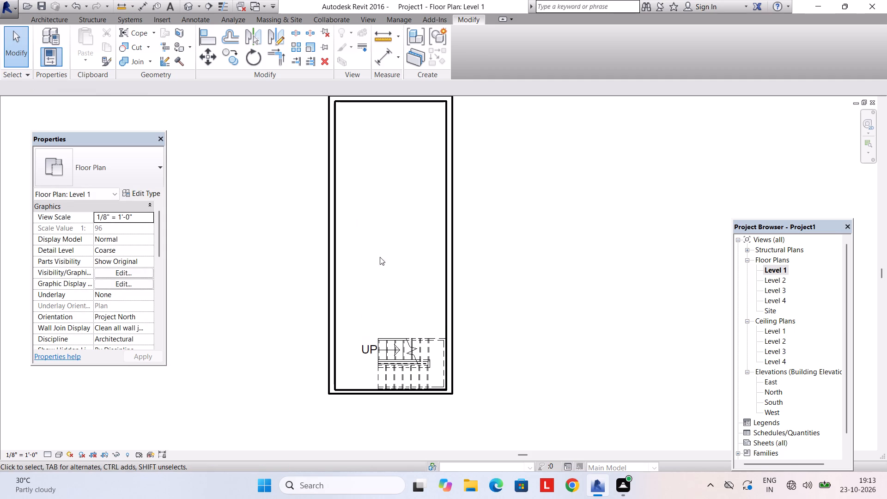
left_click(28, 19)
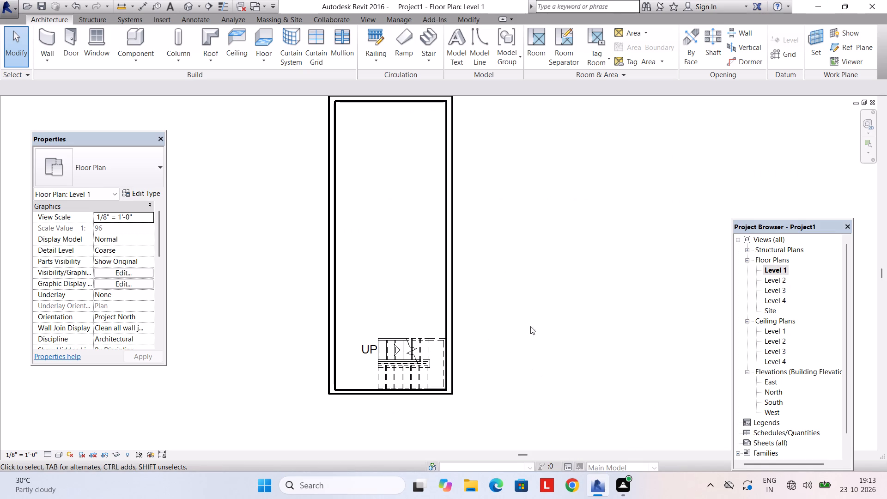
scroll(358, 219, "down", 1)
middle_click_drag(358, 223, 358, 238)
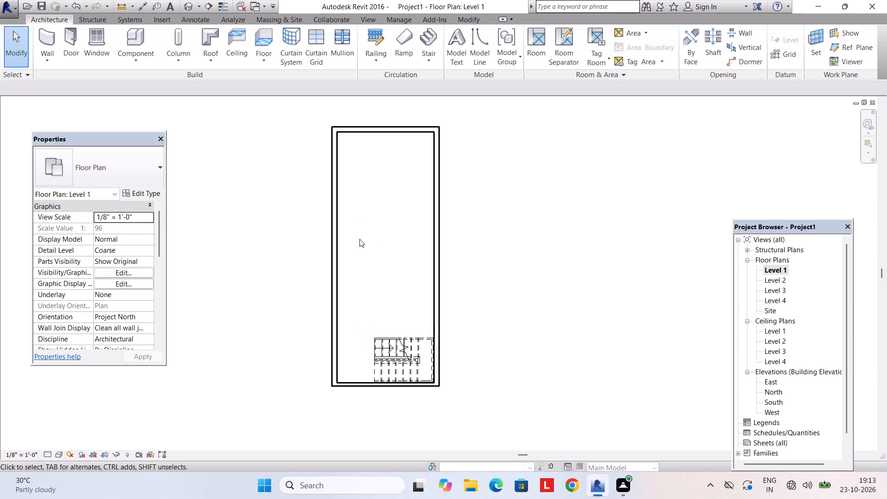
left_click(274, 37)
left_click(143, 193)
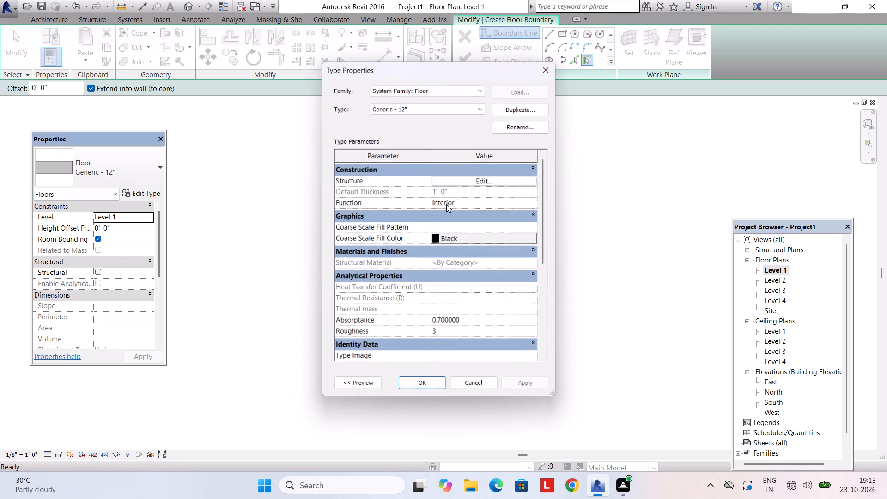
left_click(535, 114)
type("6\"")
key("Return")
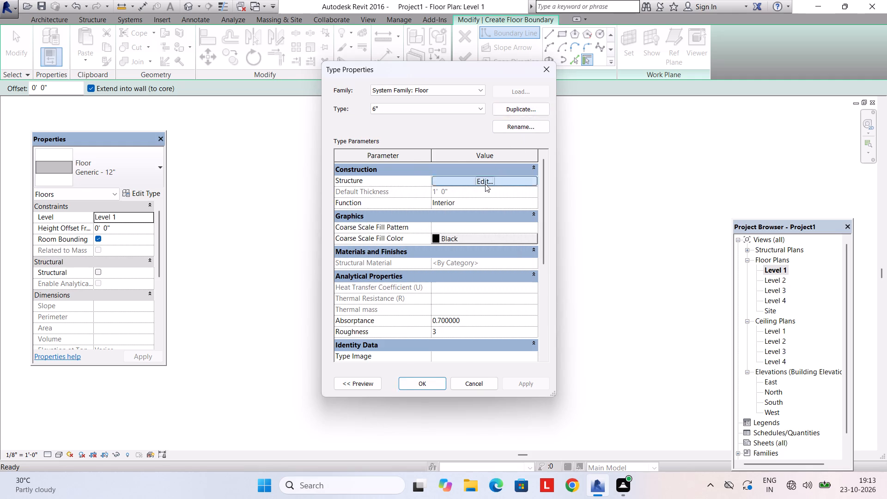
left_click(485, 184)
left_click(443, 188)
type("6\"")
key("Return")
key("Return")
key("Return")
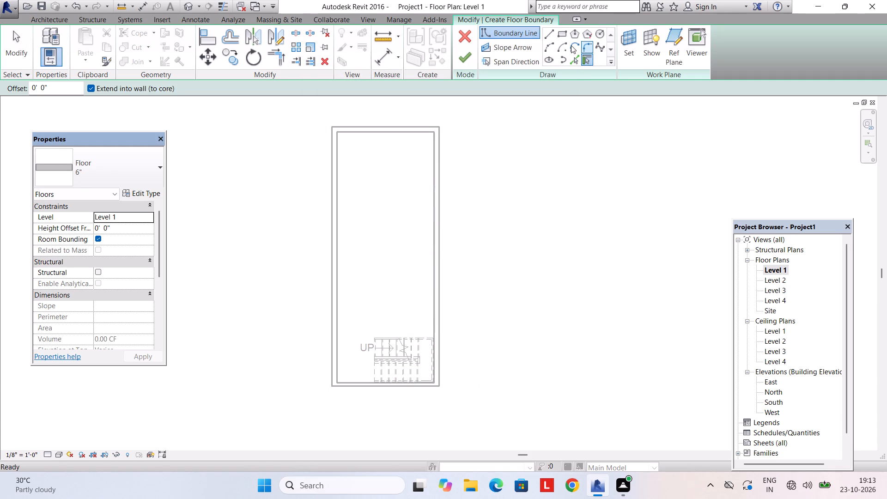
Sketch a rectangular floor boundary along the outer faces of the perimeter walls and finish the floor.
left_click(559, 31)
scroll(306, 129, "up", 2)
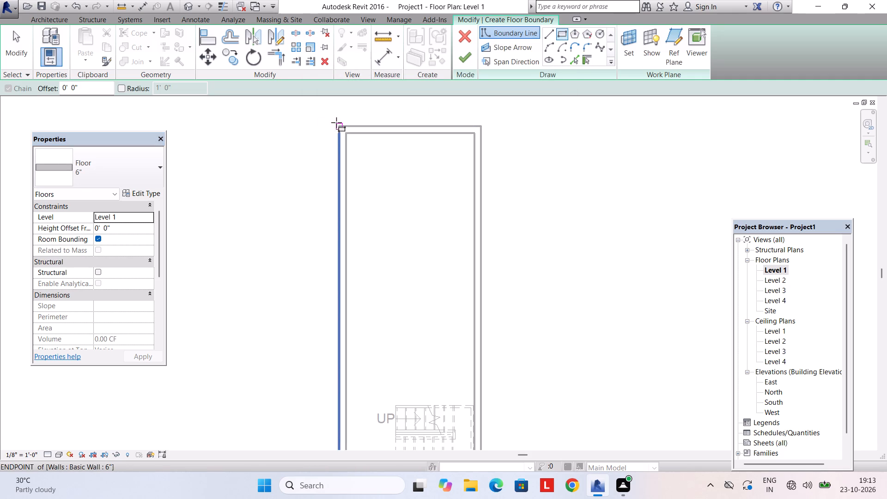
left_click(336, 122)
middle_click_drag(370, 229, 353, 192)
middle_click_drag(420, 420, 406, 366)
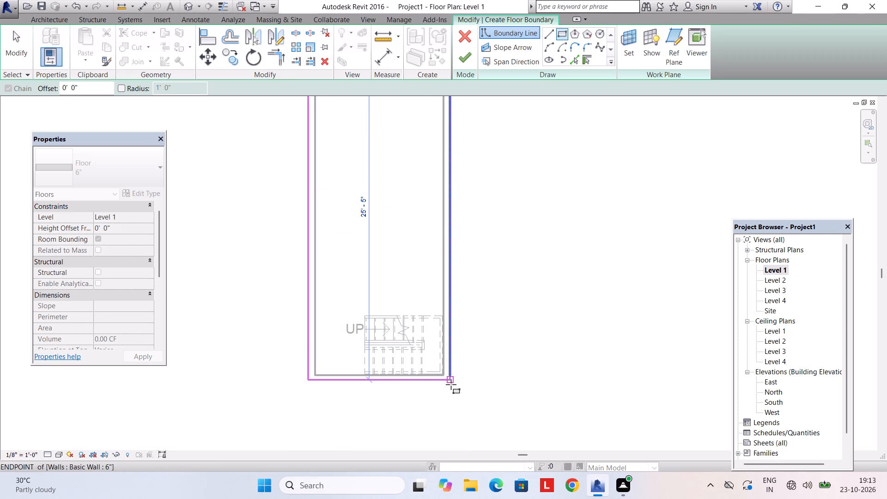
left_click(451, 383)
left_click(461, 61)
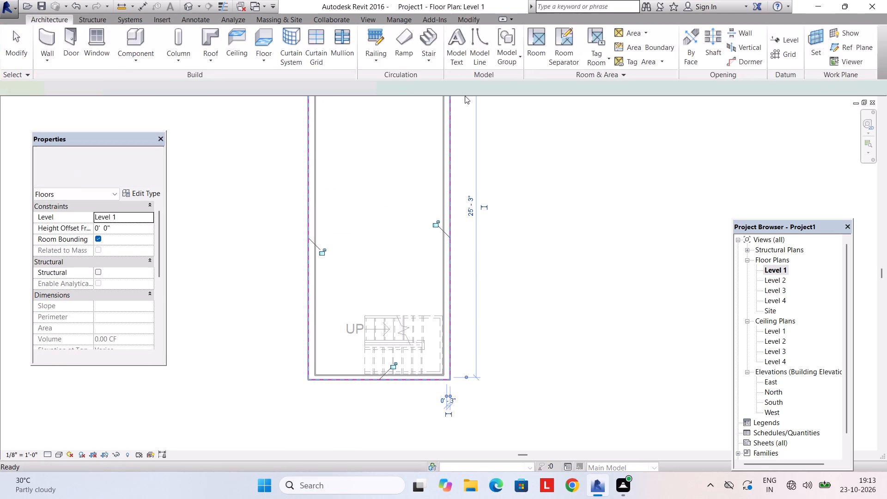
key("Escape")
In the default 3D view, set the south wall's unconnected height to 5'.
scroll(440, 199, "down", 1)
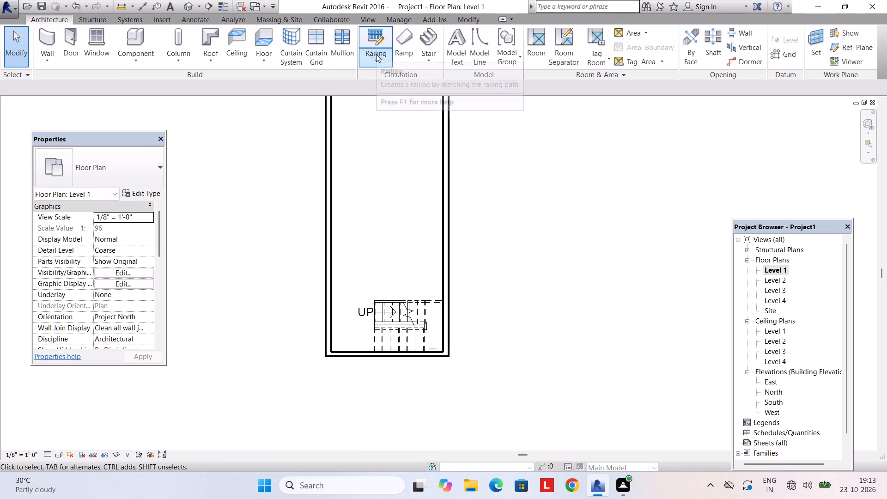
left_click(376, 54)
left_click(365, 52)
left_click(368, 15)
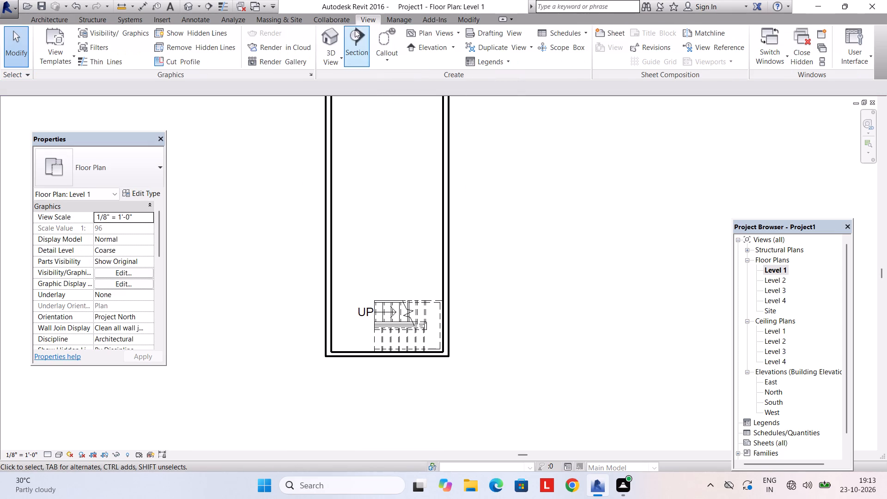
left_click(332, 31)
middle_click_drag(389, 193, 448, 128)
left_click(433, 293)
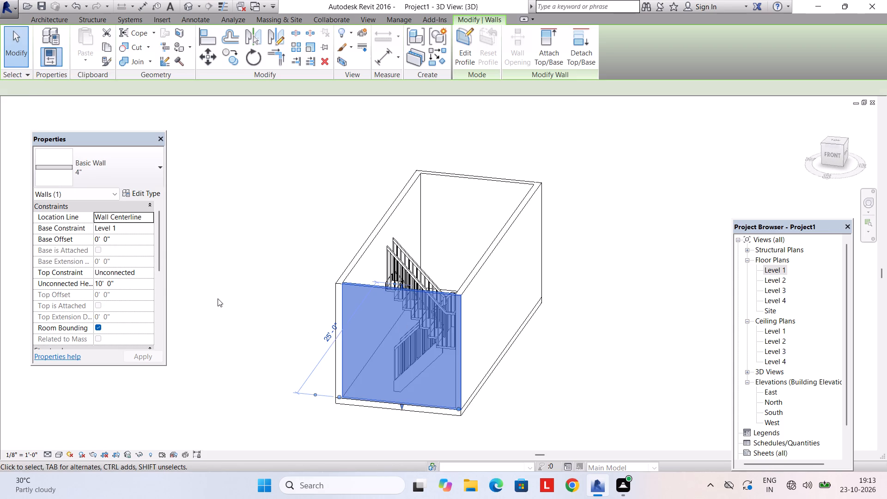
left_click(128, 287)
type("5'")
key("Return")
key("Return")
key("Escape")
key("Escape")
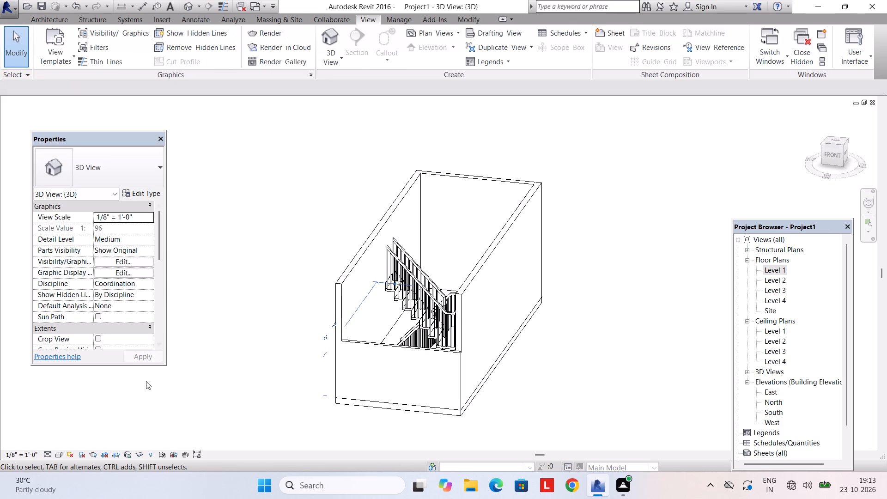
Set the 3D view's visual style to Realistic.
middle_click_drag(319, 386, 362, 369)
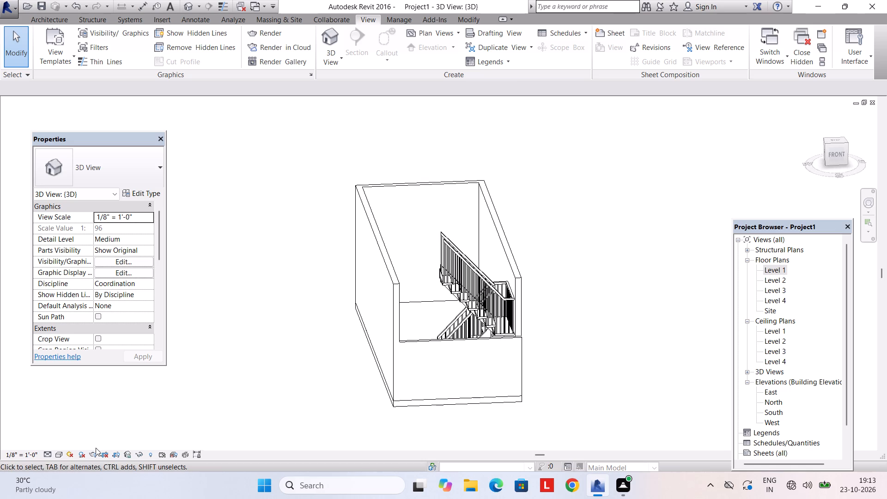
left_click(62, 456)
left_click(87, 434)
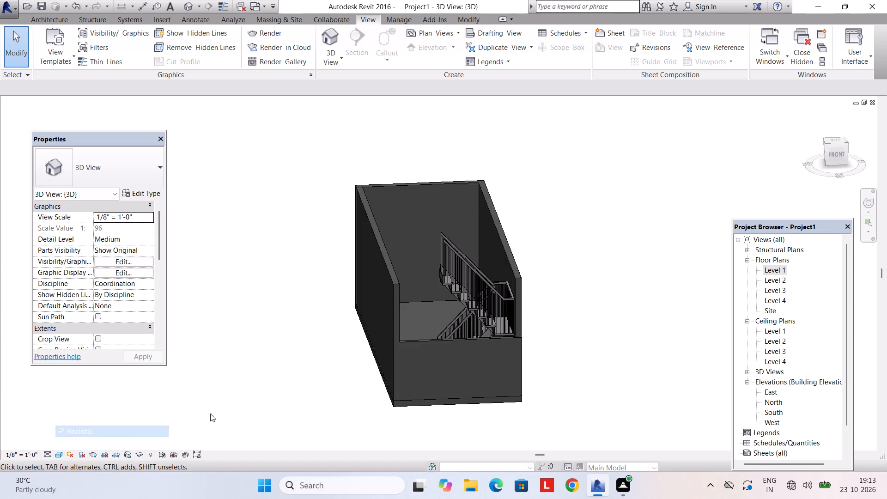
Delete the outer railing that runs around the stair's wall side and landing.
middle_click_drag(312, 385, 308, 444, "shift")
middle_click_drag(324, 387, 334, 455, "shift")
scroll(489, 380, "up", 5)
middle_click_drag(507, 365, 458, 418, "shift")
scroll(399, 404, "up", 3)
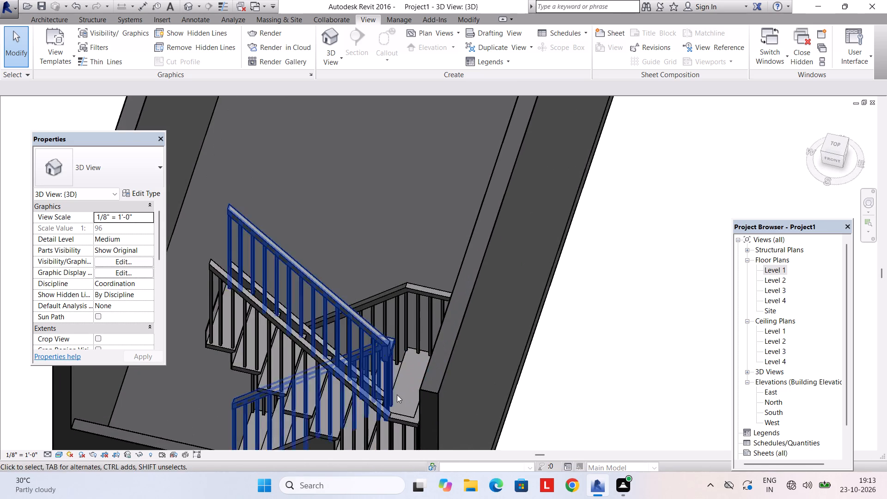
middle_click_drag(397, 395, 462, 416)
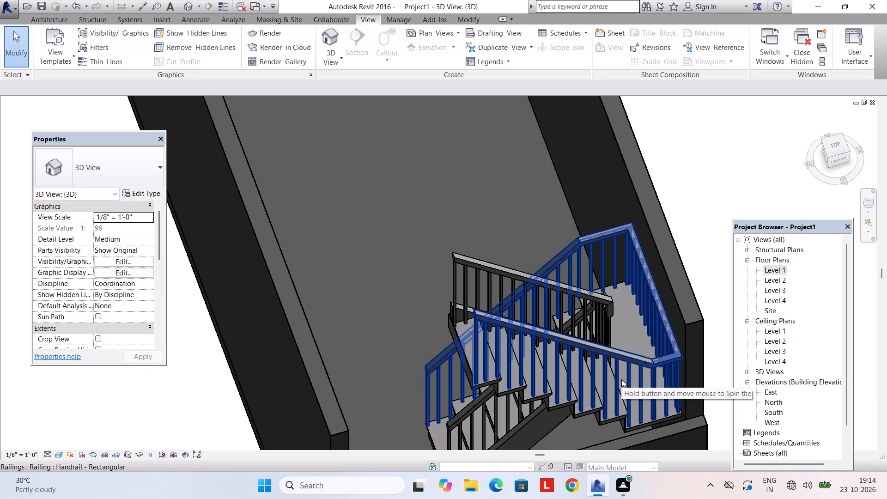
scroll(657, 334, "up", 2)
left_click(664, 323)
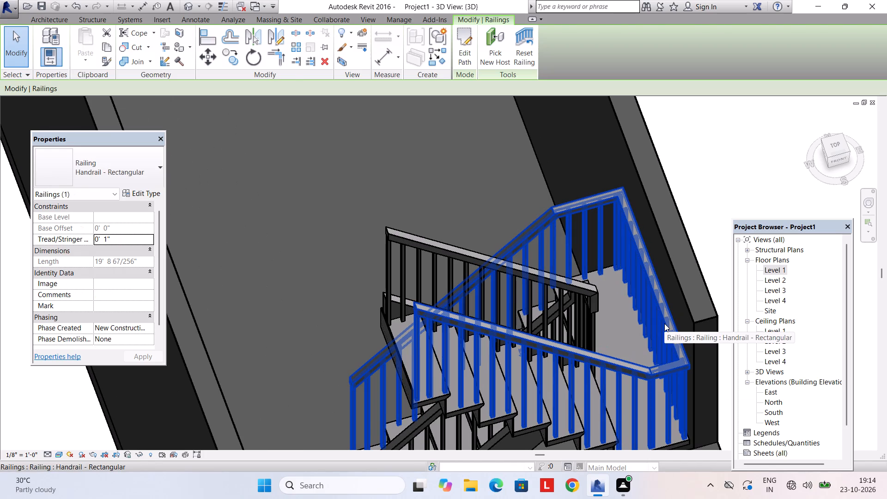
key("Delete")
Change the stair's remaining inner railing to the Glass Panel - Bottom Fill type.
scroll(598, 352, "down", 4)
left_click(547, 312)
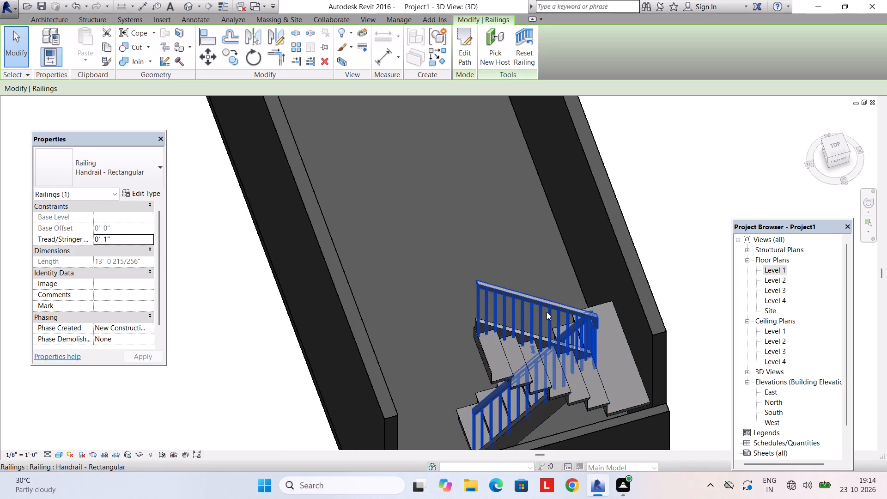
left_click(69, 179)
left_click(106, 224)
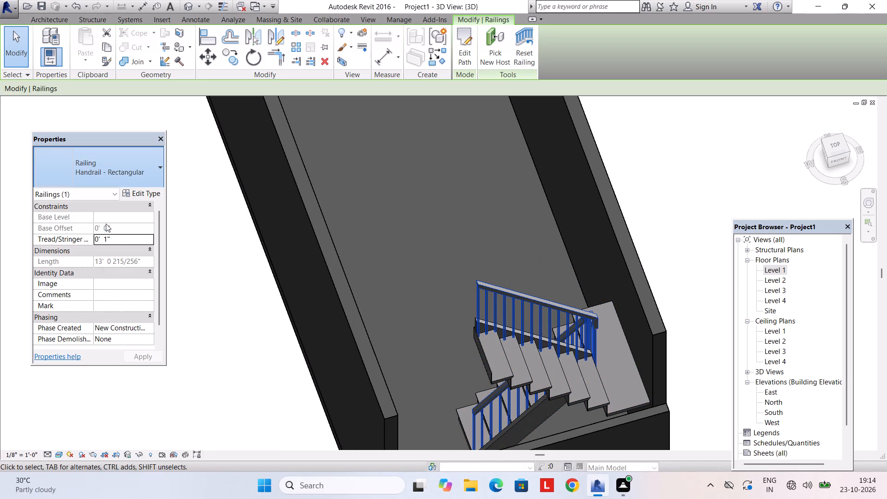
key("Escape")
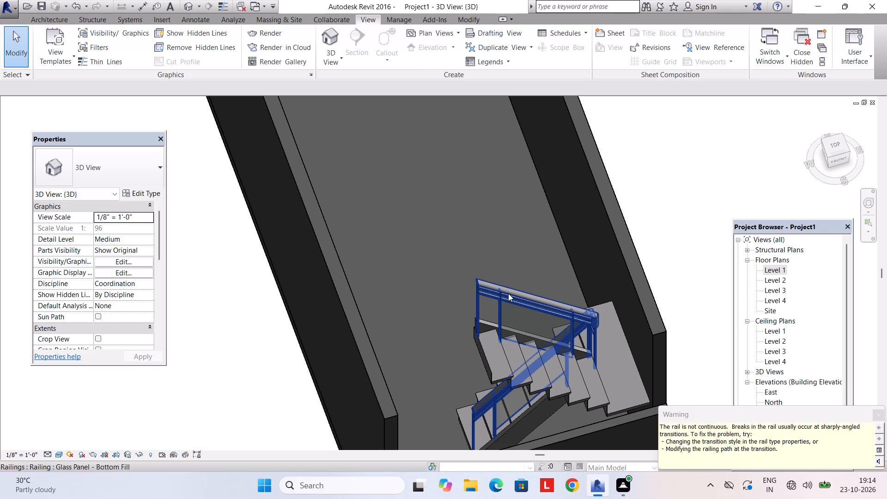
Set the glass panel railing type's top rail to Rectangular - 2" x 2".
left_click(508, 293)
left_click(136, 192)
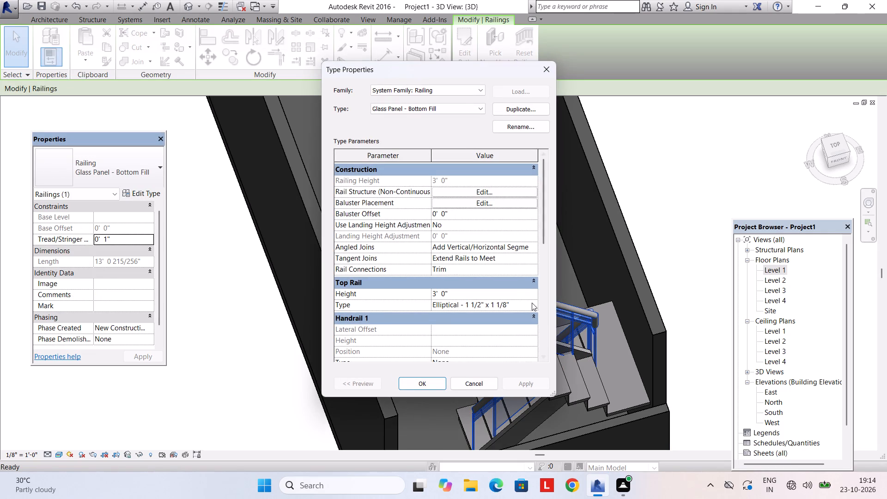
left_click(535, 304)
left_click(494, 334)
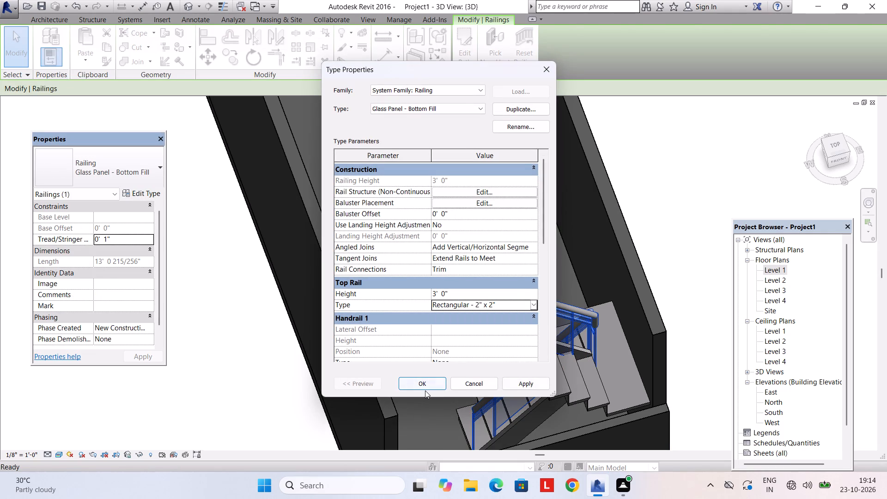
left_click(425, 390)
left_click(424, 387)
key("Escape")
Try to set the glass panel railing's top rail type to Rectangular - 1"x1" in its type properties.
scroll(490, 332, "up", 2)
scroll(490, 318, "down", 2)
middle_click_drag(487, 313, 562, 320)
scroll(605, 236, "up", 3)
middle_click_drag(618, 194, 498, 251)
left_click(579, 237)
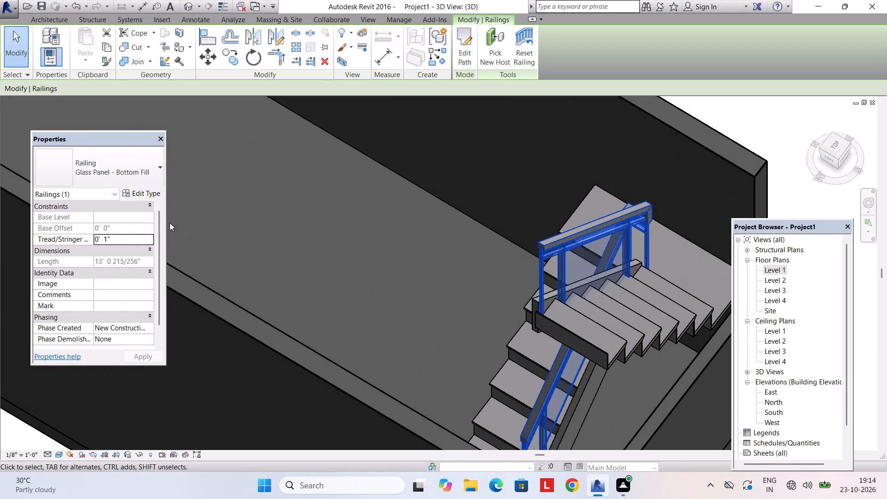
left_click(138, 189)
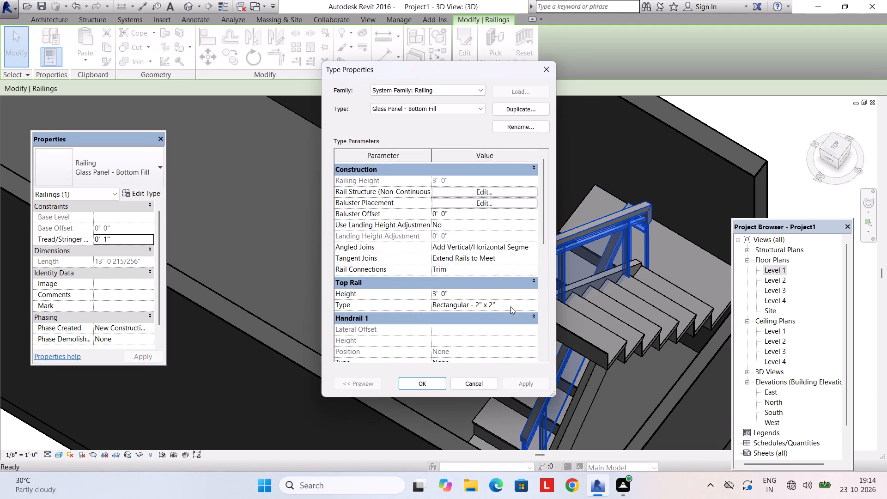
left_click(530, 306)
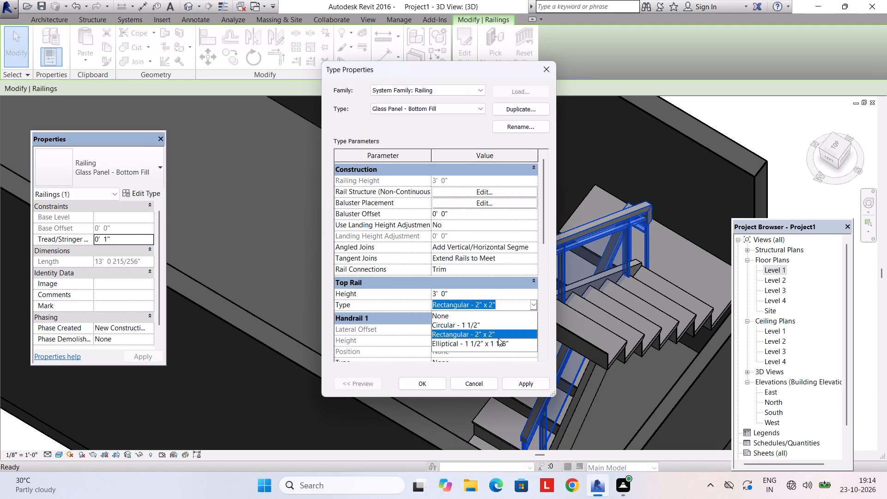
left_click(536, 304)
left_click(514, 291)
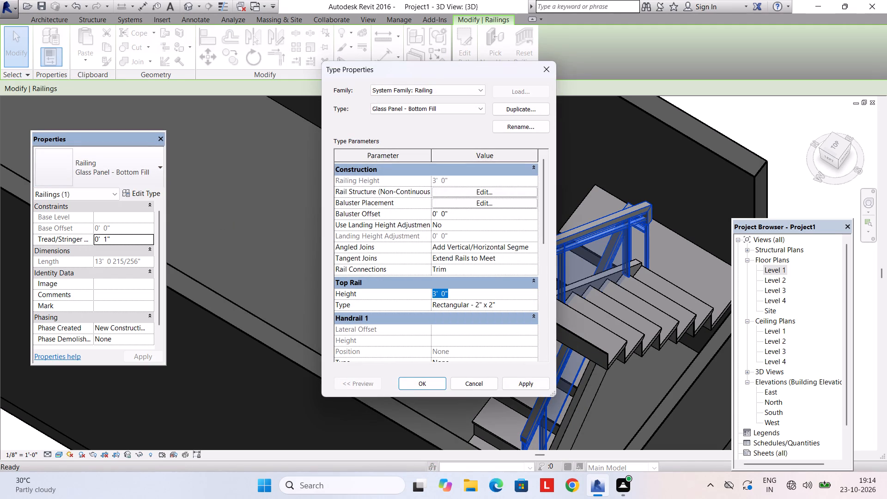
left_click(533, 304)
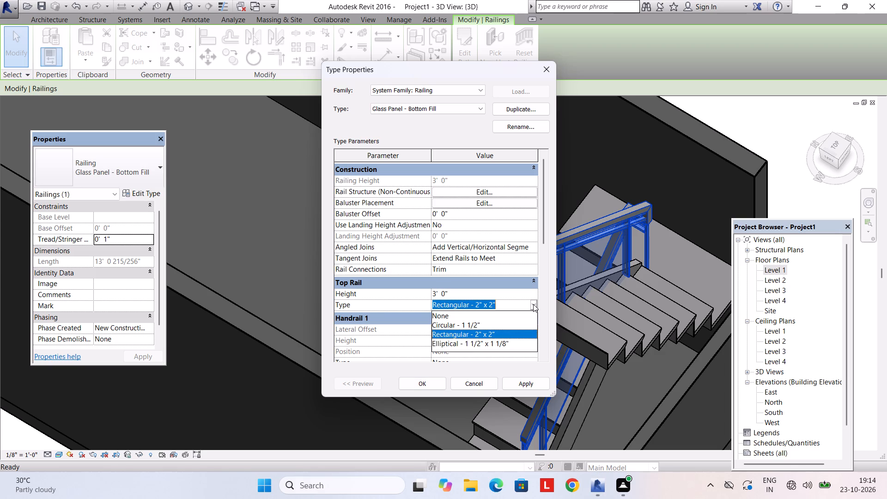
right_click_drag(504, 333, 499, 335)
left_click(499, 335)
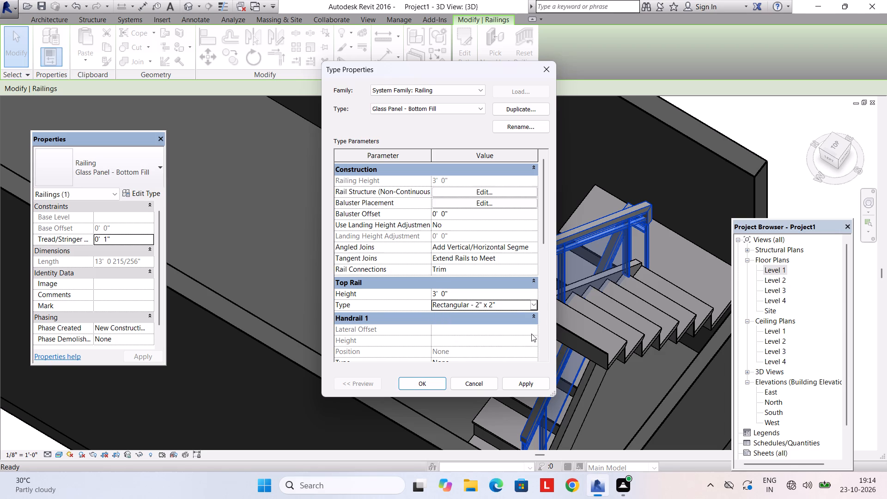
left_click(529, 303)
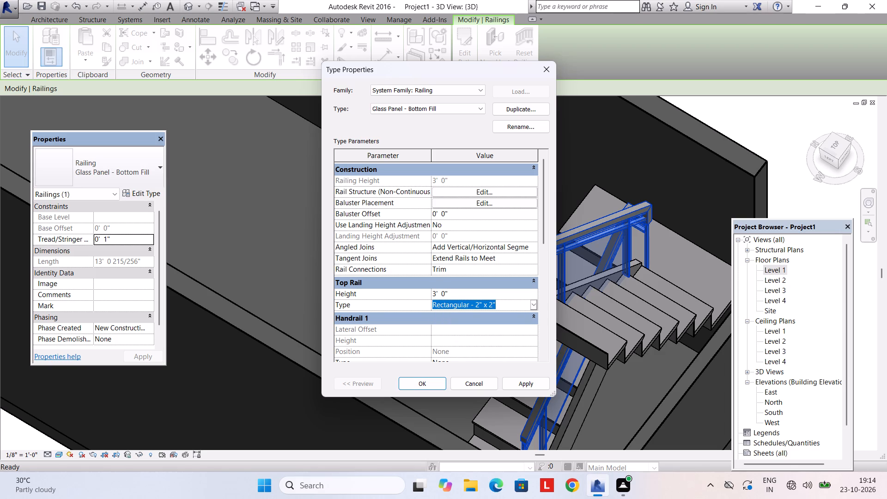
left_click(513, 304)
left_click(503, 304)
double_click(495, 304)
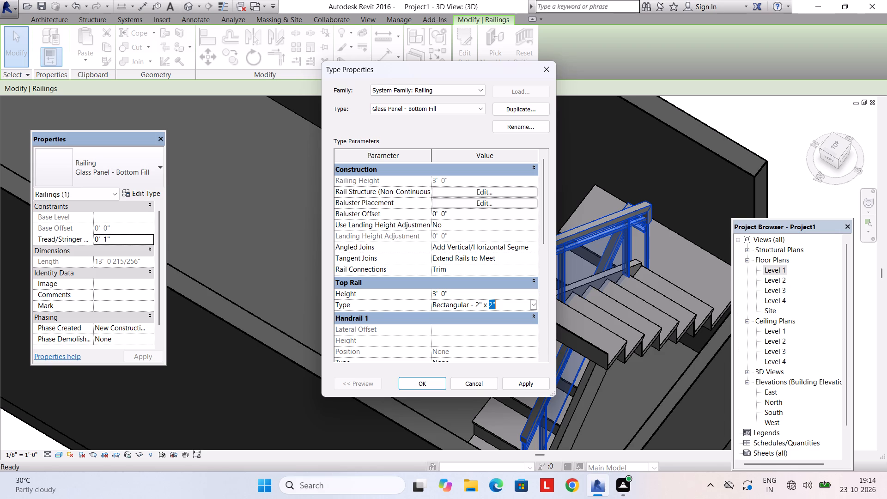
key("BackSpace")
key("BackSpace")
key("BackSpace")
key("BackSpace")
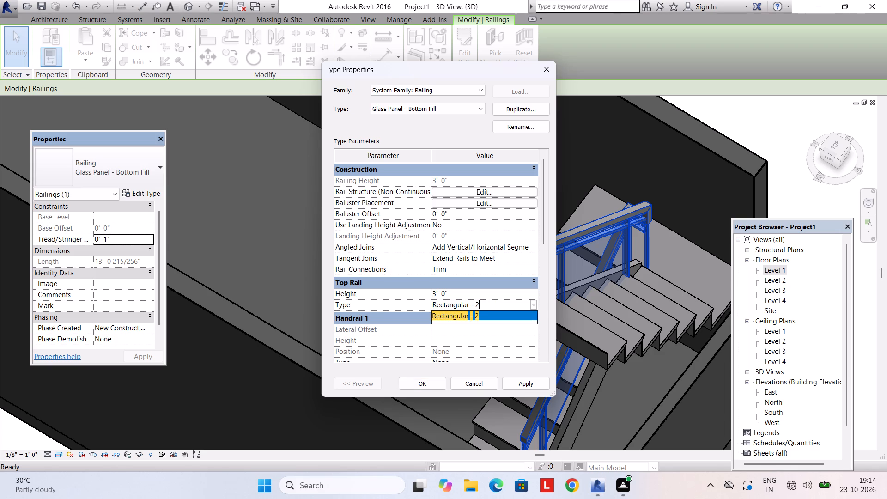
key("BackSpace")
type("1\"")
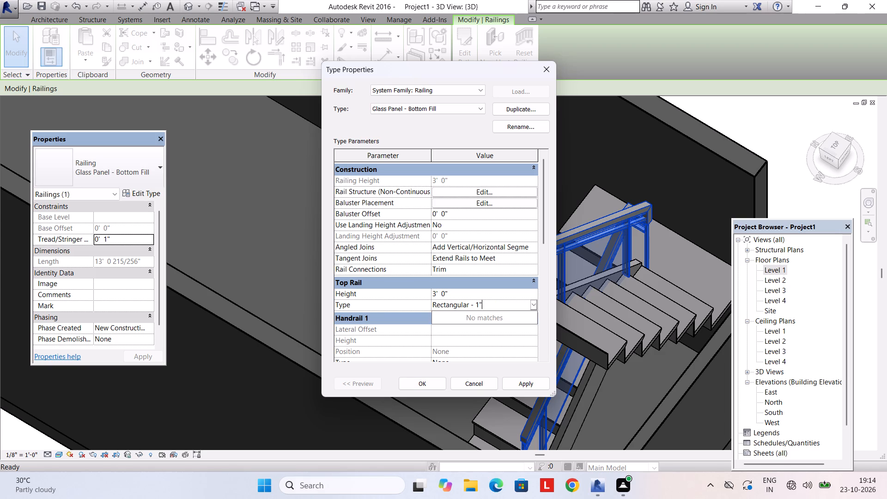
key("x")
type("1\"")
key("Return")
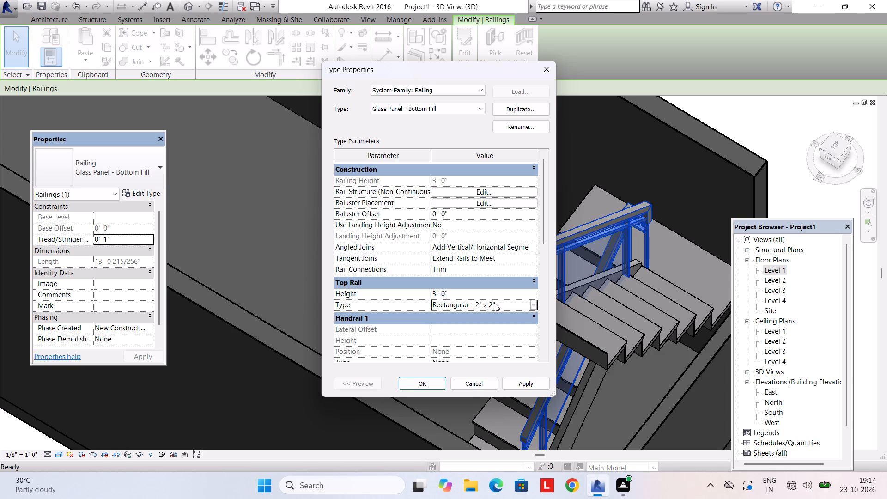
Review the railing's handrail parameters and the types available for Handrail 1.
scroll(443, 327, "down", 5)
scroll(449, 312, "up", 1)
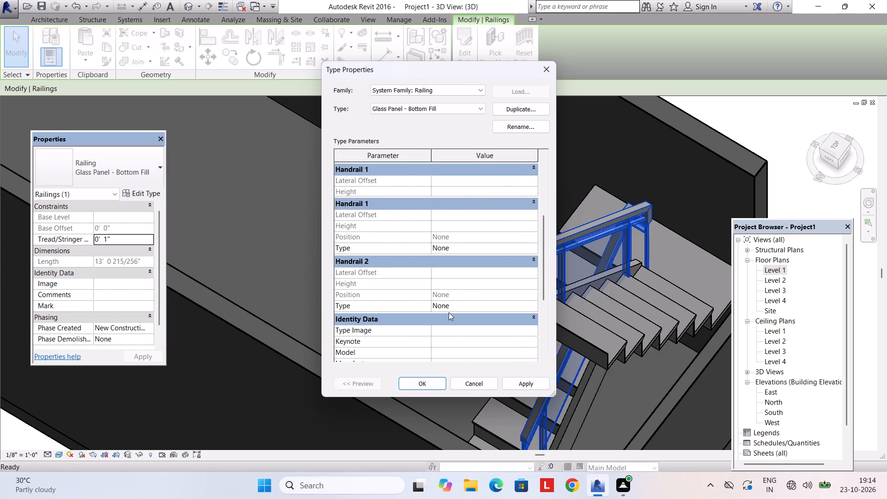
scroll(449, 312, "up", 2)
left_click(533, 283)
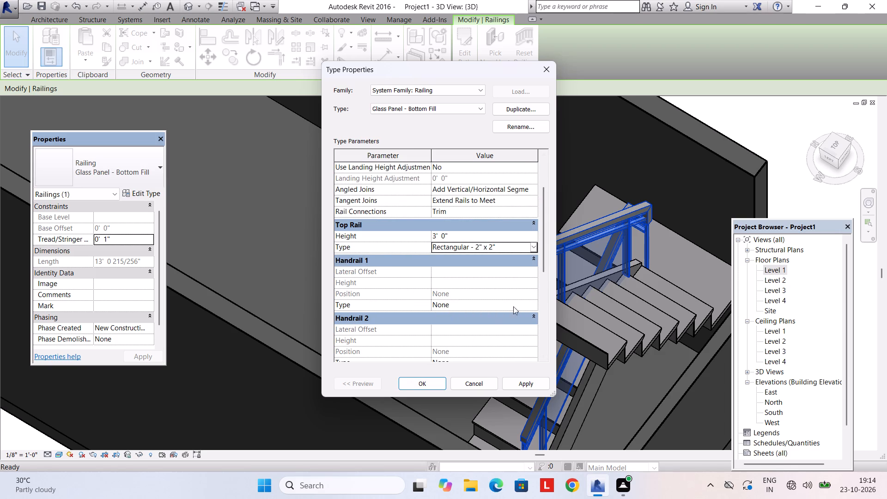
left_click(533, 304)
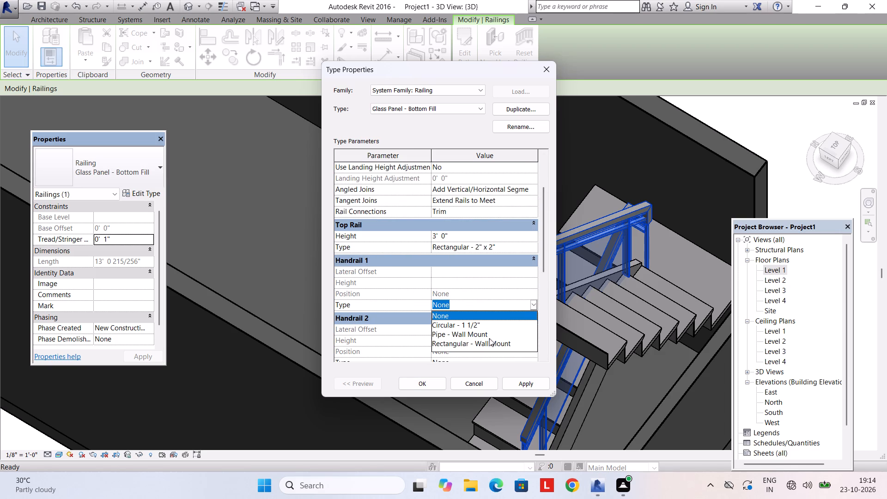
scroll(483, 338, "down", 1)
left_click(427, 383)
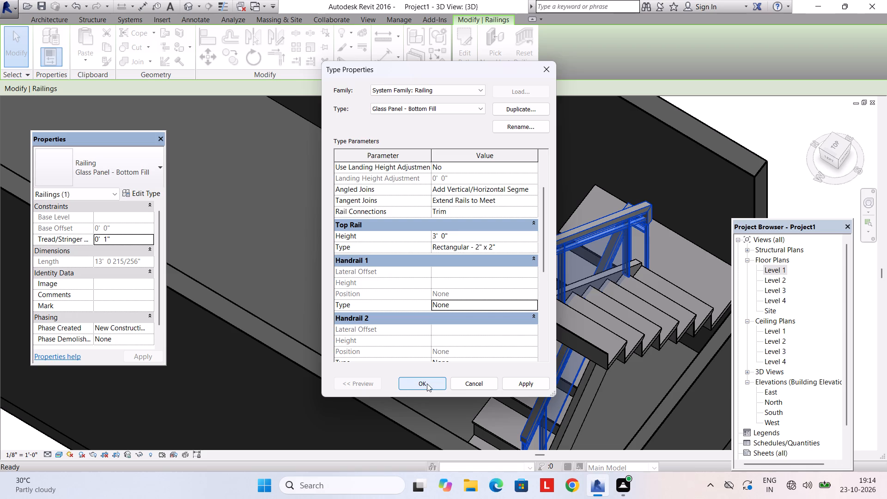
left_click(427, 383)
key("Escape")
Set the stair type's right support to Carriage (Open).
middle_click_drag(505, 330, 540, 318, "shift")
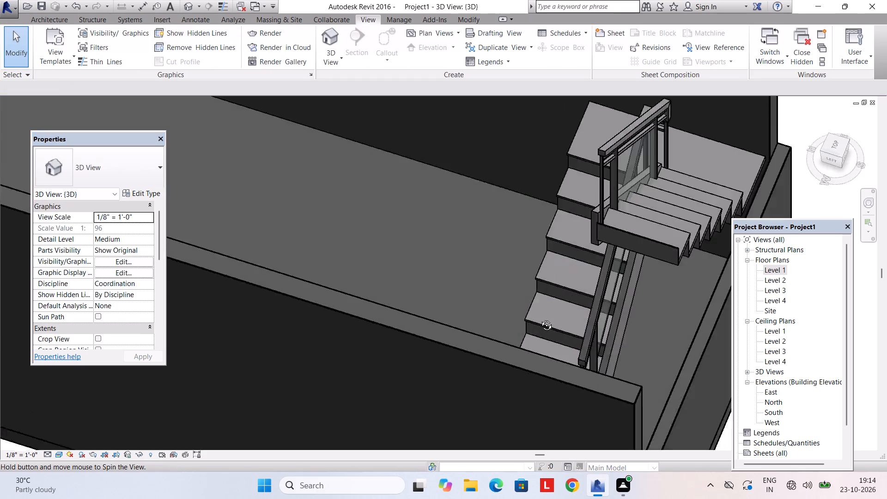
middle_click_drag(540, 318, 583, 280, "shift")
middle_click_drag(570, 198, 534, 321)
middle_click_drag(516, 290, 555, 225, "shift")
middle_click_drag(496, 164, 542, 214)
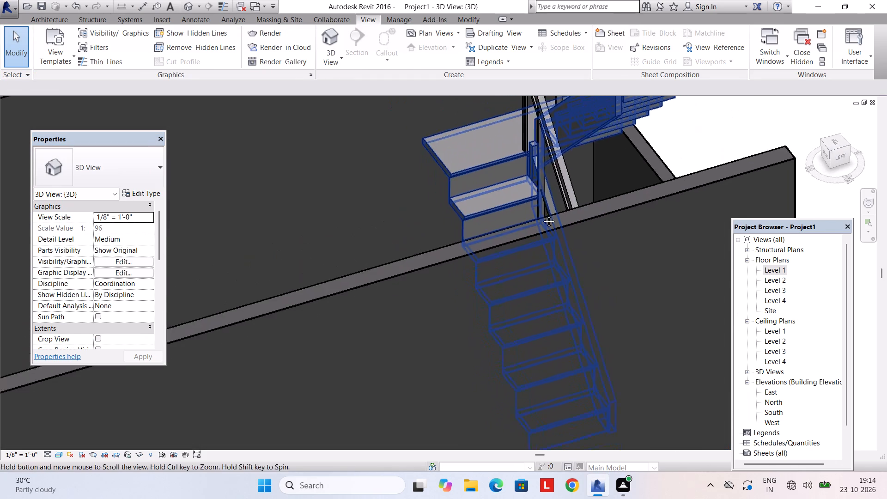
middle_click_drag(542, 214, 548, 229)
middle_click_drag(532, 228, 437, 264, "shift")
middle_click_drag(517, 284, 414, 112)
middle_click_drag(517, 198, 427, 165, "shift")
middle_click_drag(454, 293, 487, 160)
left_click(383, 331)
middle_click_drag(298, 383, 346, 369, "shift")
left_click(152, 193)
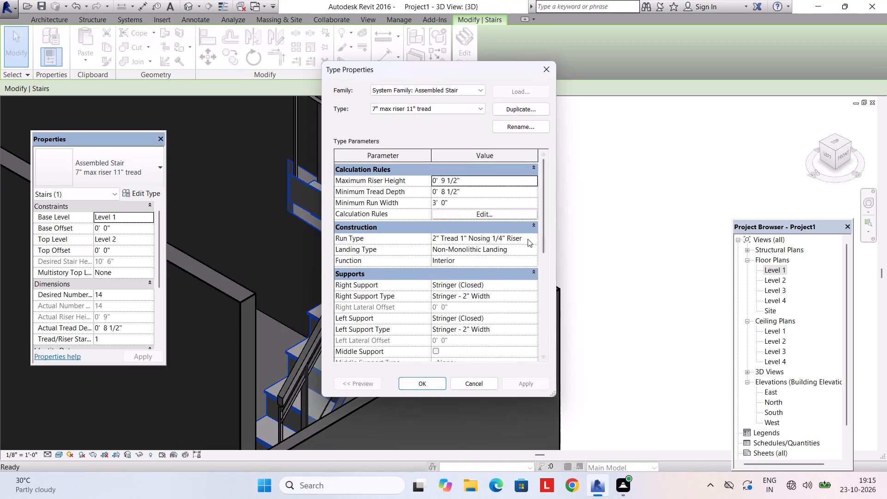
left_click(534, 284)
left_click(492, 315)
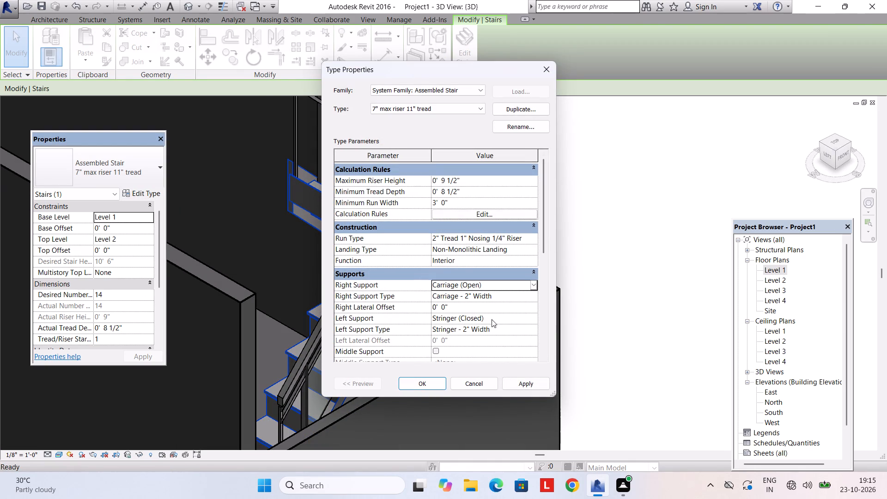
left_click(428, 384)
key("Escape")
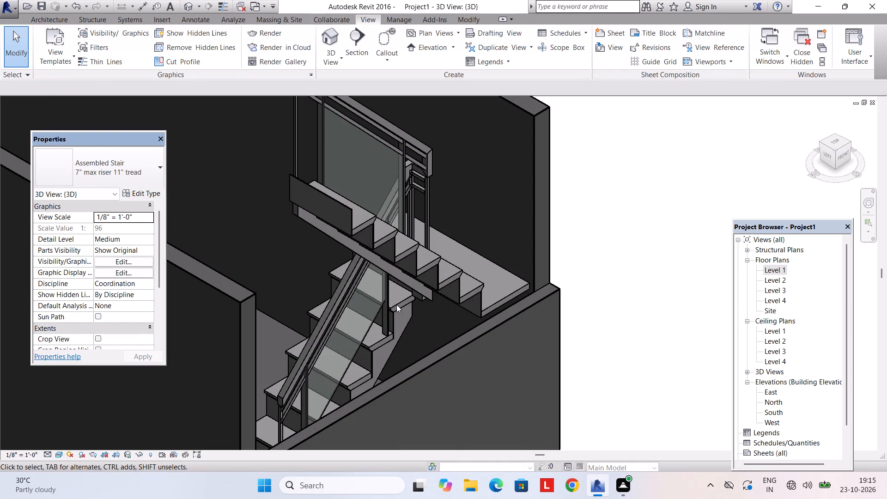
Set the stair type's left support to Carriage (Open).
middle_click_drag(399, 303, 410, 212, "shift")
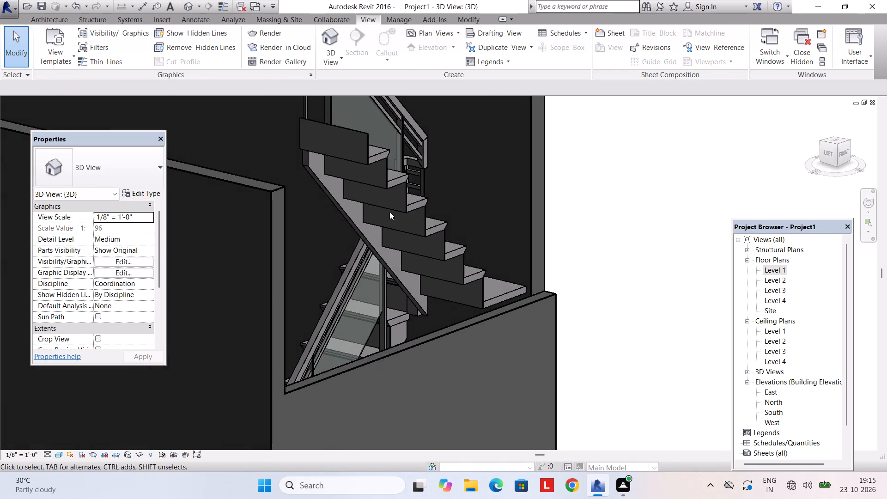
left_click(330, 196)
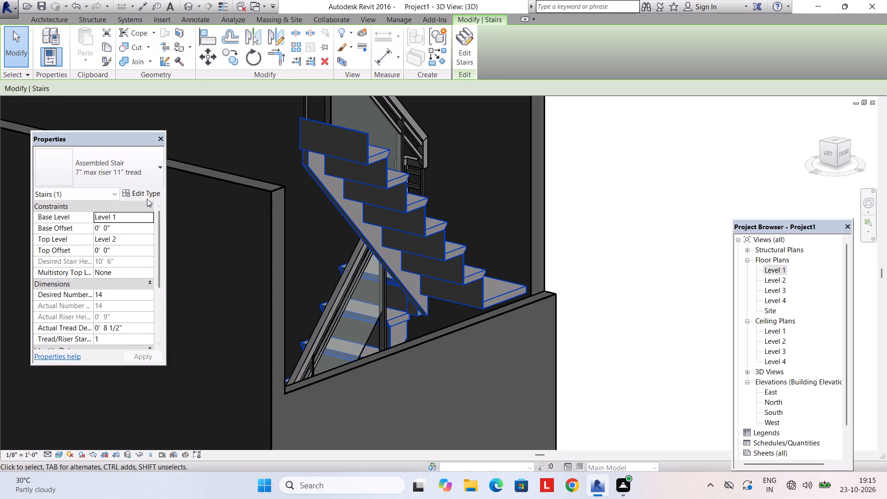
left_click(147, 197)
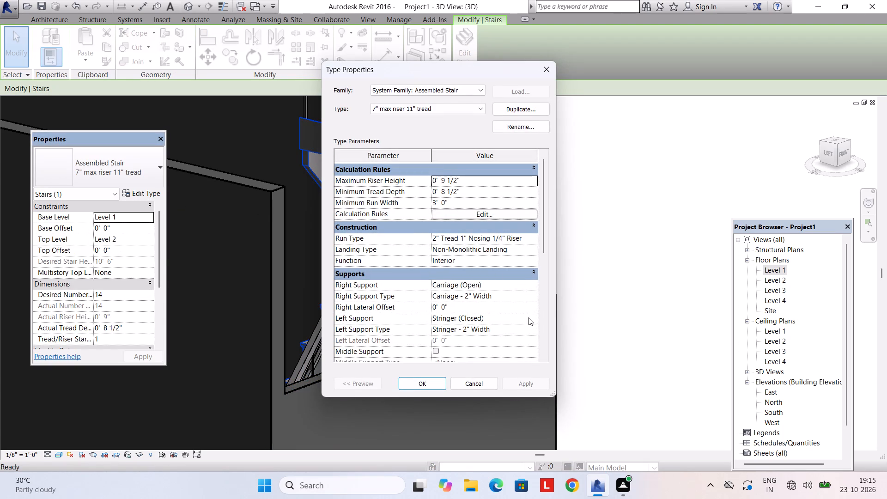
left_click(528, 317)
left_click(535, 318)
left_click(500, 348)
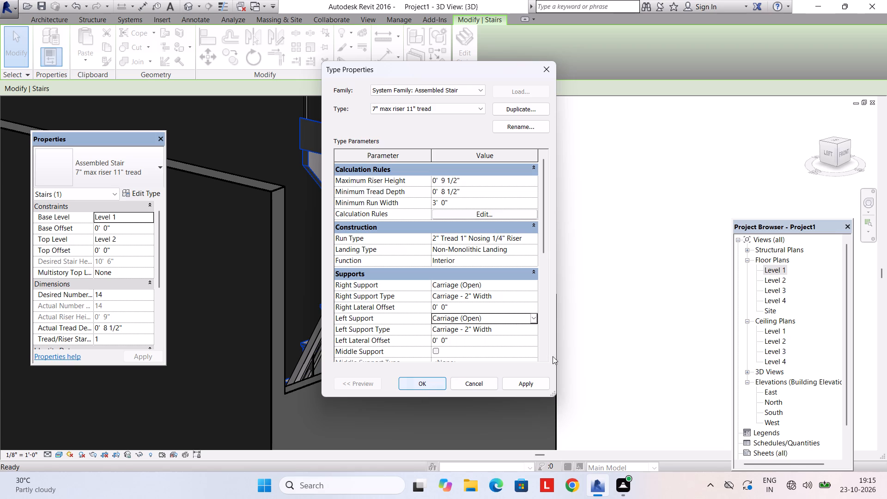
Set the width of the stair's left support type, Carriage - 2" Width, to 1".
left_click(525, 330)
left_click(533, 329)
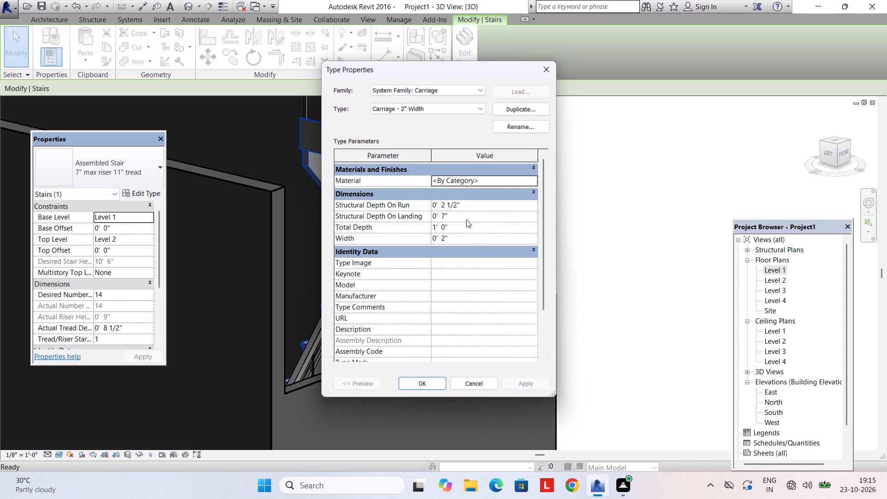
left_click(449, 107)
left_click(449, 107)
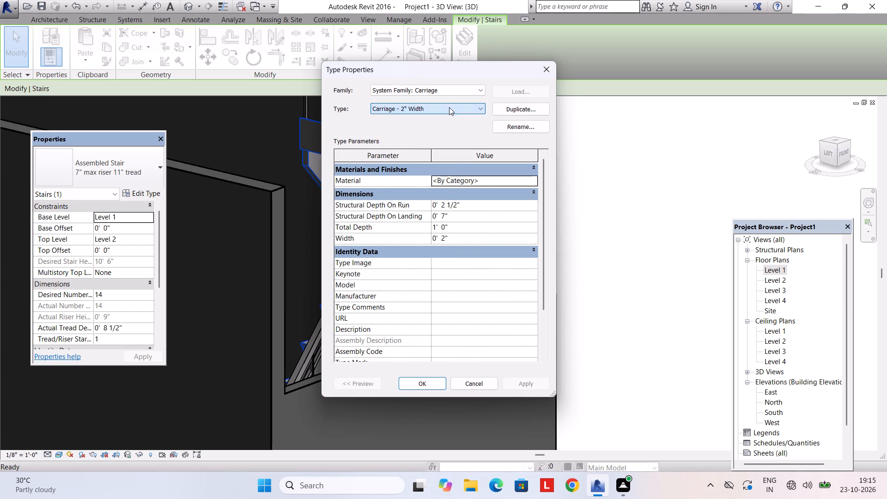
left_click(465, 241)
type("1\"")
key("Return")
left_click(429, 385)
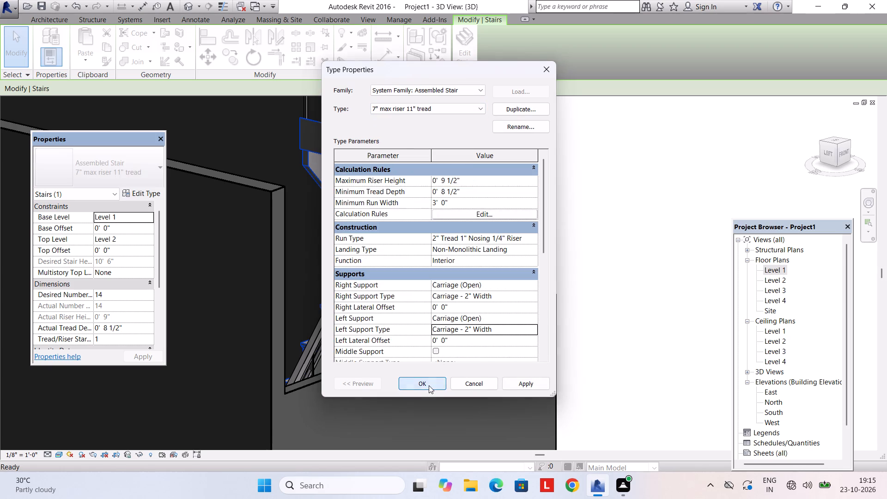
left_click(426, 386)
key("Escape")
Inspect the stair's carriages, treads and glass railing from several sides in the 3D view.
scroll(429, 237, "down", 3)
middle_click_drag(430, 237, 414, 261, "shift")
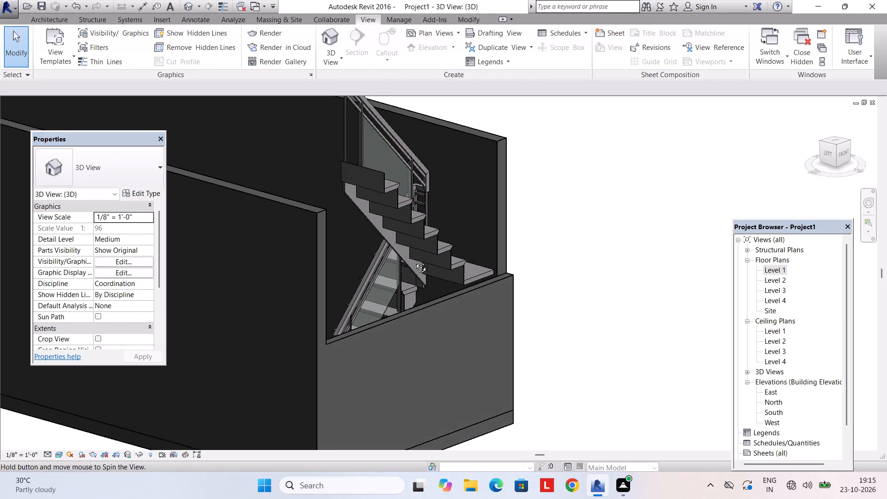
middle_click_drag(414, 261, 514, 354, "shift")
middle_click_drag(386, 281, 488, 304, "shift")
scroll(429, 266, "up", 3)
middle_click_drag(419, 271, 452, 220, "shift")
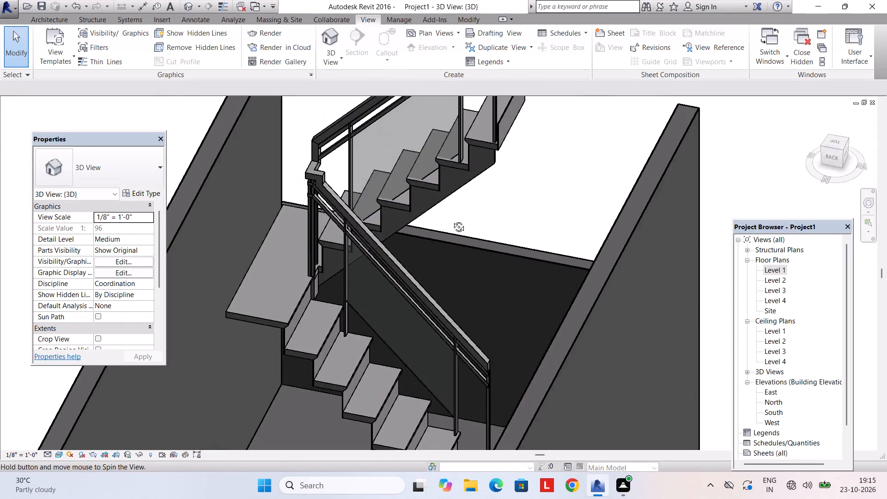
middle_click_drag(452, 220, 471, 125, "shift")
scroll(471, 174, "down", 4)
middle_click_drag(458, 203, 284, 373, "shift")
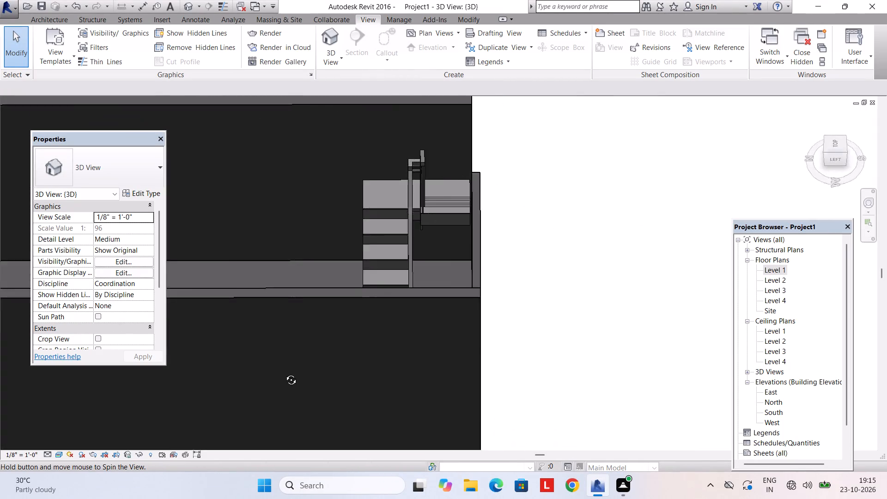
middle_click_drag(284, 373, 389, 442, "shift")
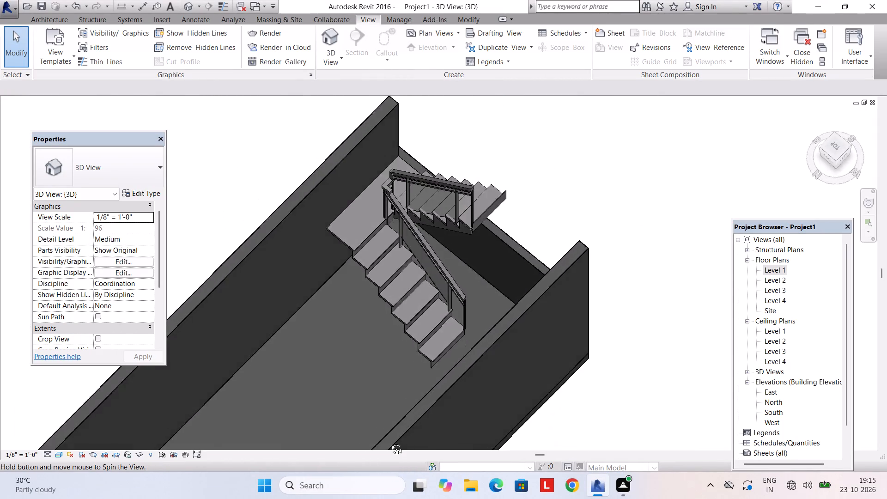
middle_click_drag(389, 442, 262, 405, "shift")
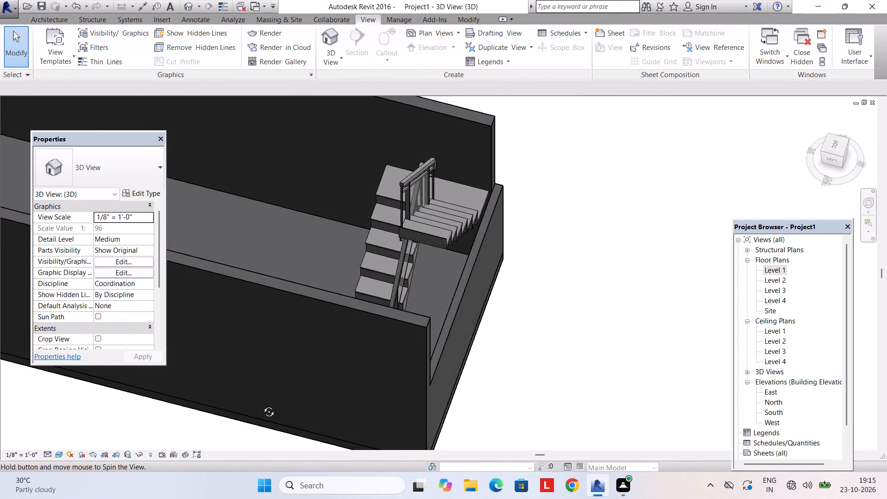
middle_click_drag(262, 405, 270, 419, "shift")
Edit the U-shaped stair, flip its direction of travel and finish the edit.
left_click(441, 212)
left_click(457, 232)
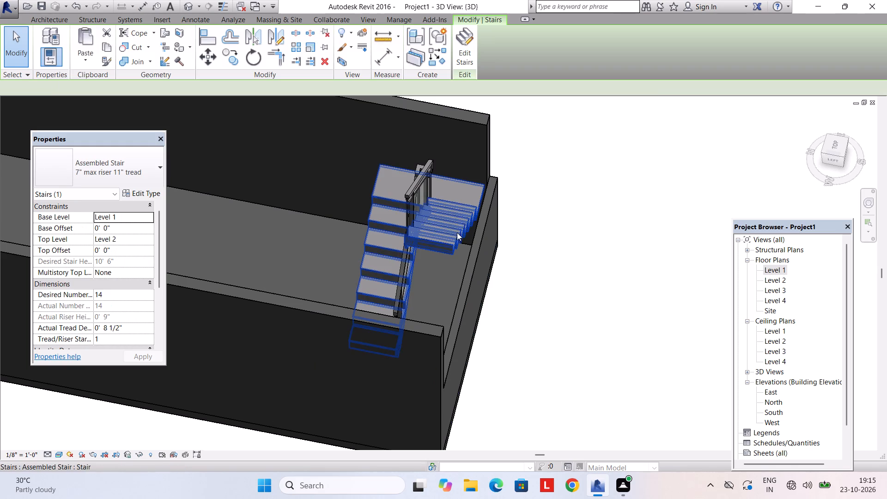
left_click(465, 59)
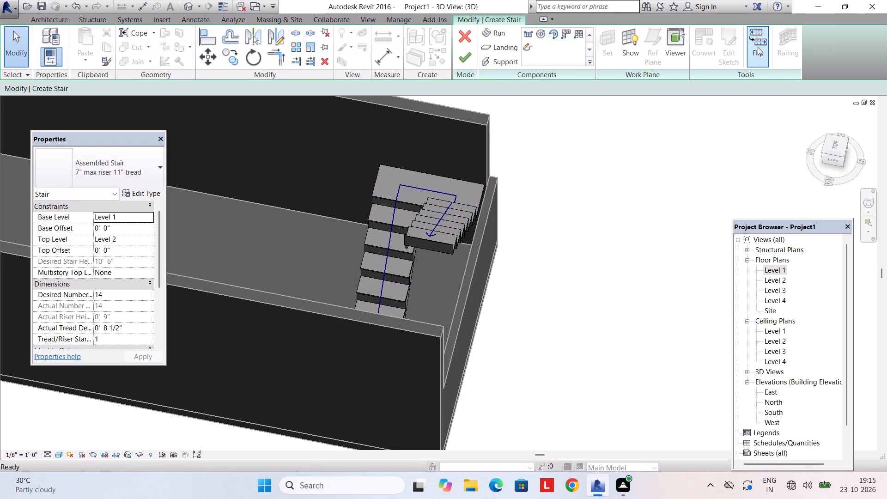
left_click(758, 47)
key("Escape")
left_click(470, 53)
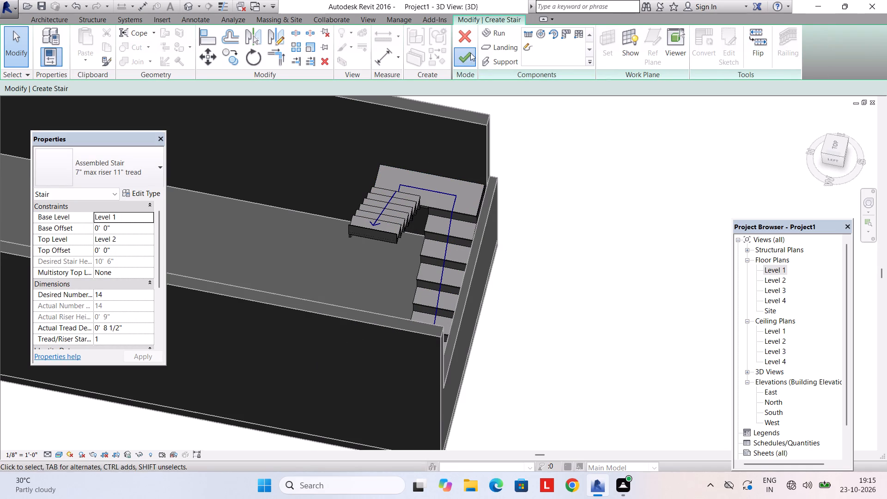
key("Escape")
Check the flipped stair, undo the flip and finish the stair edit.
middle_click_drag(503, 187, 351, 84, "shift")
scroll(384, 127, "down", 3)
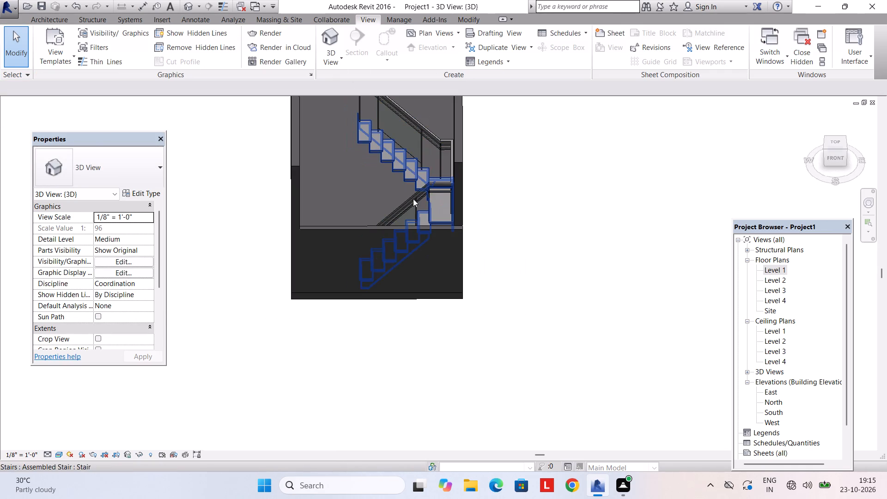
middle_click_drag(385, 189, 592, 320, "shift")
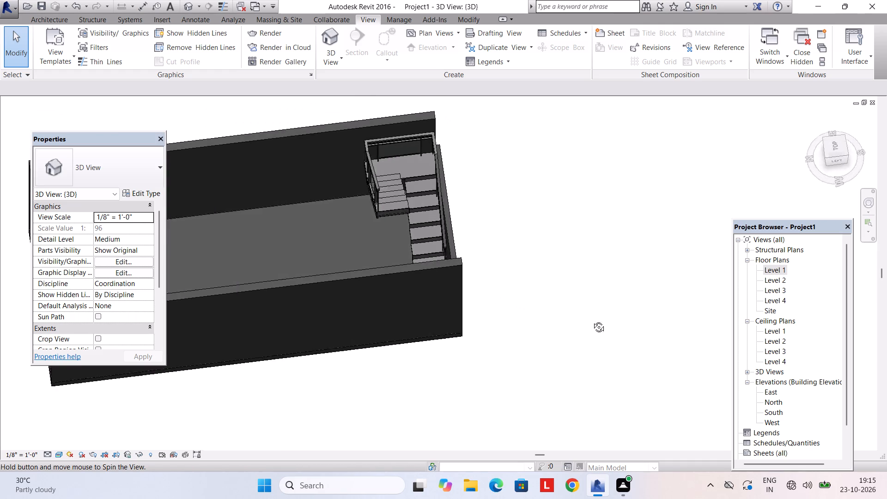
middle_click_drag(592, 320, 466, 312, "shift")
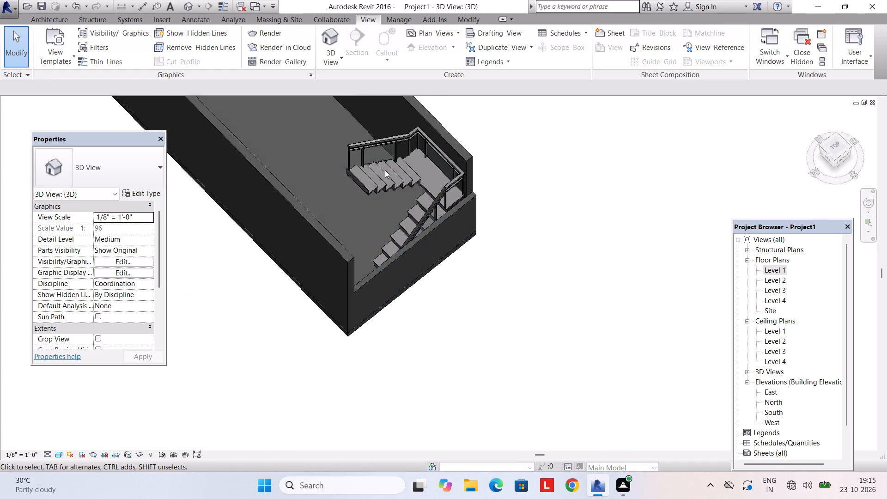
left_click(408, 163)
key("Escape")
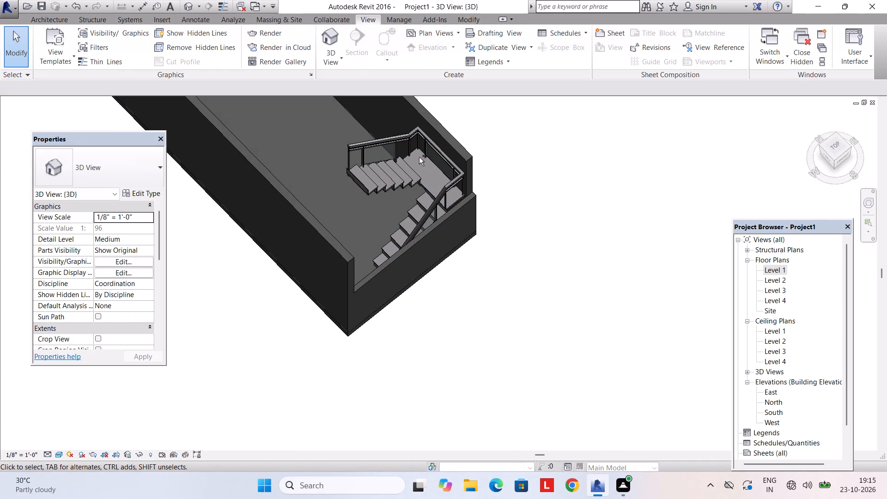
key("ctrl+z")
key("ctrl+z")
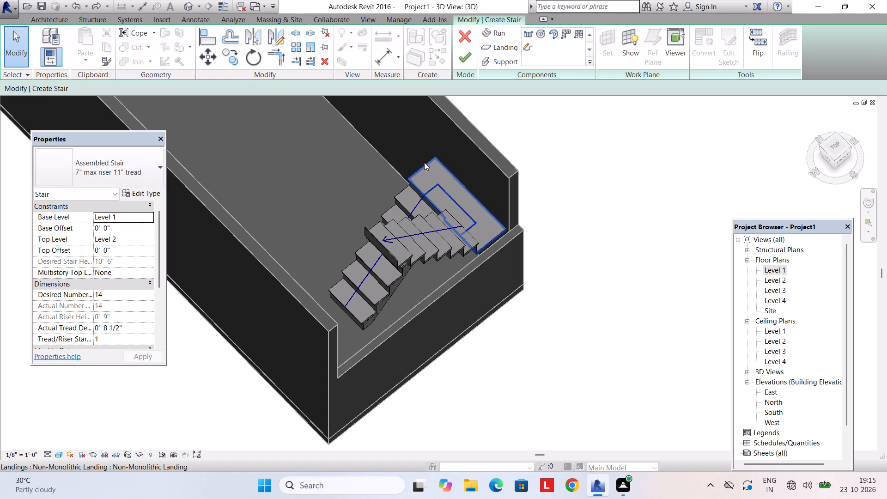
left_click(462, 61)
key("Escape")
Examine the restored stair's treads, supports and fit against the enclosing walls from several 3D angles.
middle_click_drag(466, 191, 415, 120)
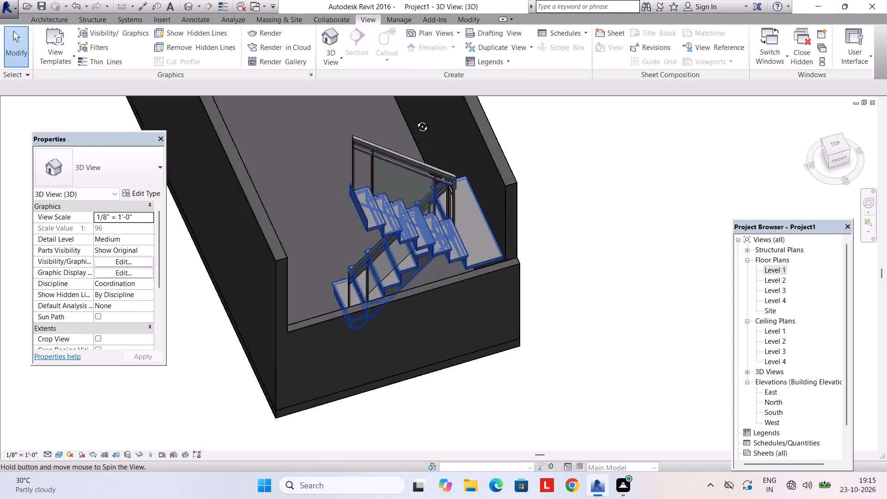
middle_click_drag(415, 120, 411, 108)
scroll(427, 148, "down", 4)
middle_click_drag(444, 195, 325, 137)
scroll(461, 180, "up", 4)
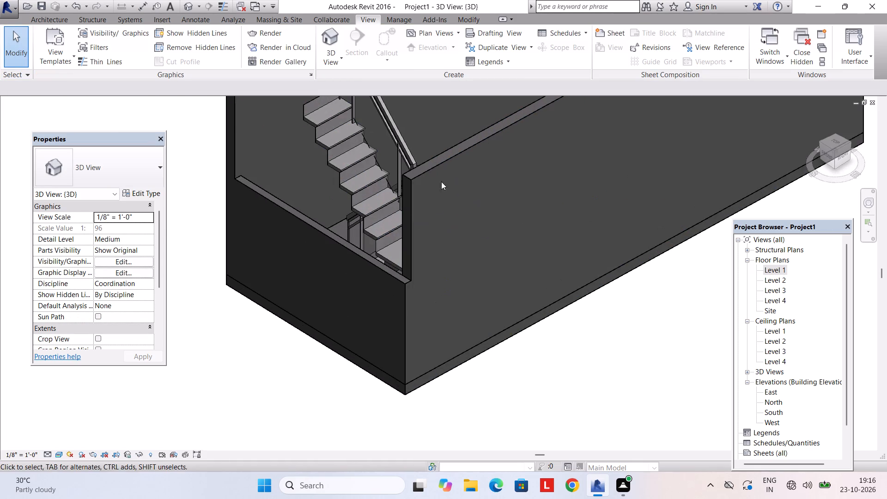
scroll(385, 218, "up", 6)
middle_click_drag(370, 212, 334, 172, "shift")
scroll(337, 186, "up", 3)
middle_click_drag(335, 206, 343, 216, "shift")
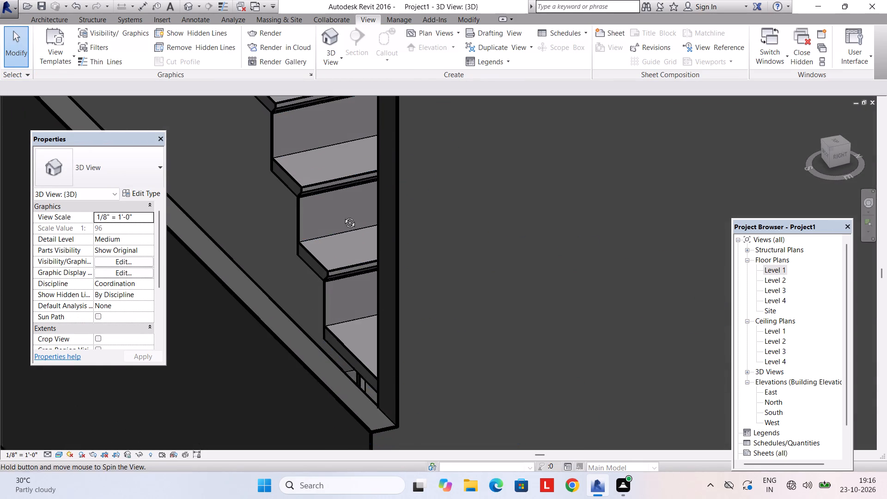
middle_click_drag(343, 216, 462, 269, "shift")
scroll(461, 233, "down", 11)
middle_click_drag(429, 210, 492, 309, "shift")
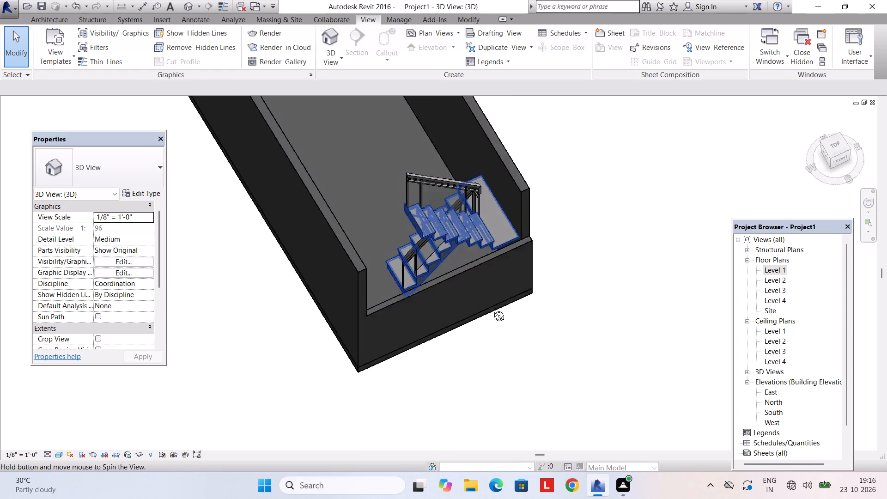
middle_click_drag(492, 309, 409, 146, "shift")
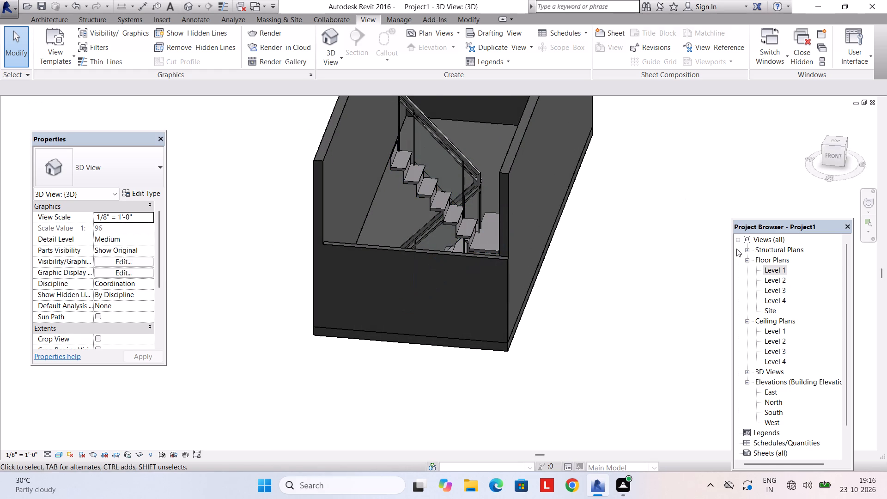
Open the Level 1 floor plan at the stair end of the plot.
double_click(772, 269)
scroll(603, 282, "down", 3)
middle_click_drag(537, 275, 543, 277)
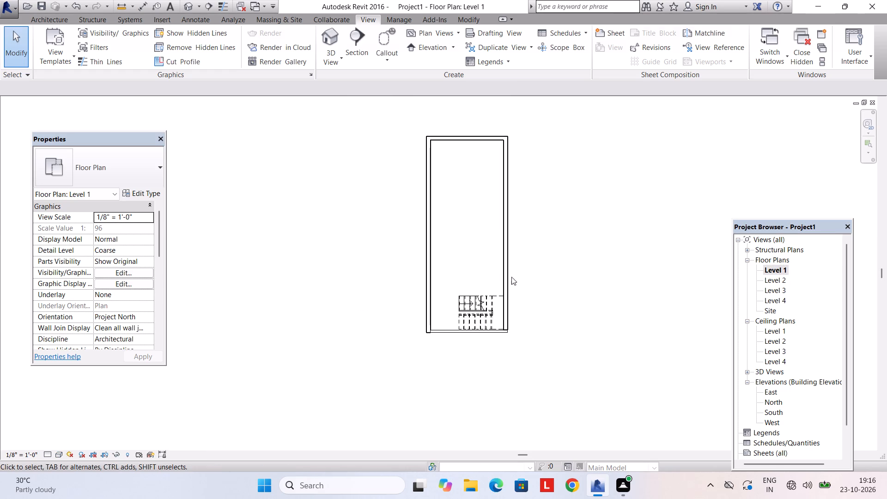
scroll(473, 270, "up", 3)
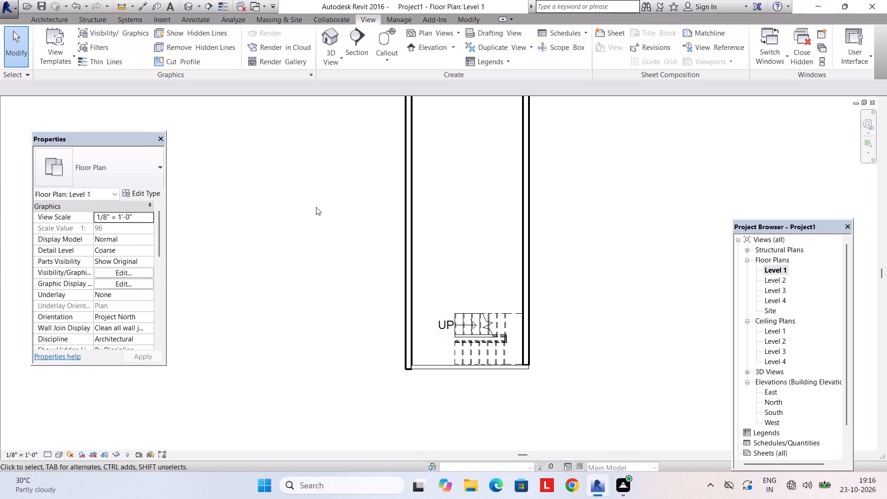
Draw a 6" basic wall about 9'-8" long along the stair's UP run, between the side walls, with location line Finish Face: Interior.
left_click(55, 16)
left_click(54, 35)
left_click(140, 183)
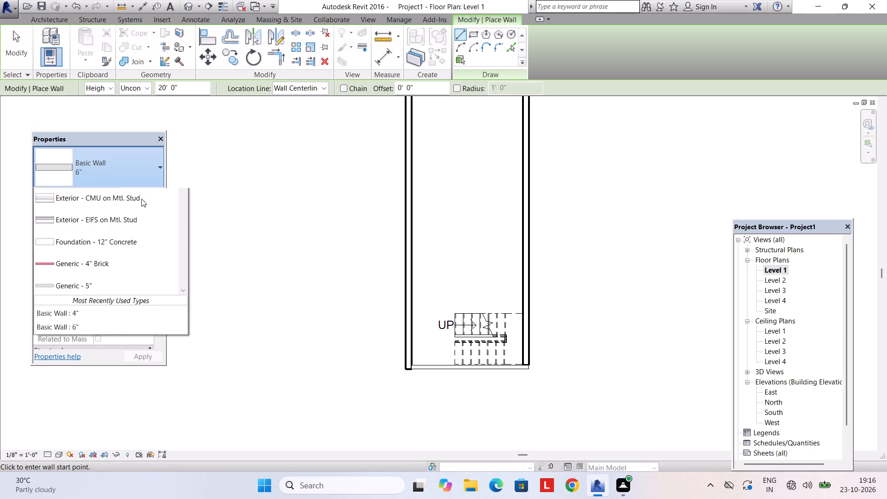
left_click(108, 230)
scroll(565, 296, "up", 2)
scroll(507, 335, "up", 2)
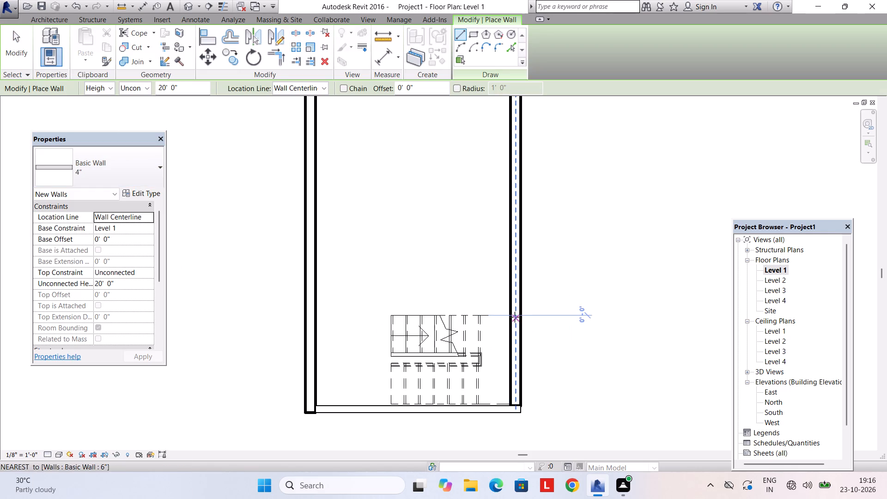
left_click(293, 90)
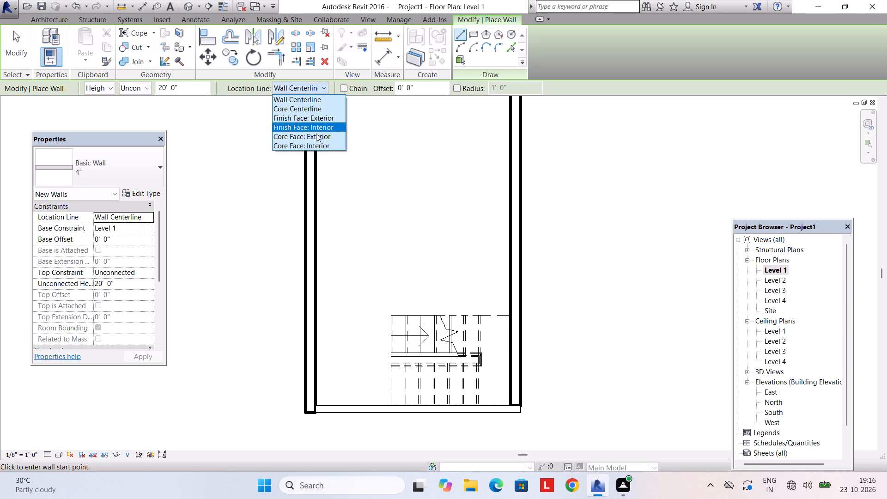
left_click(316, 128)
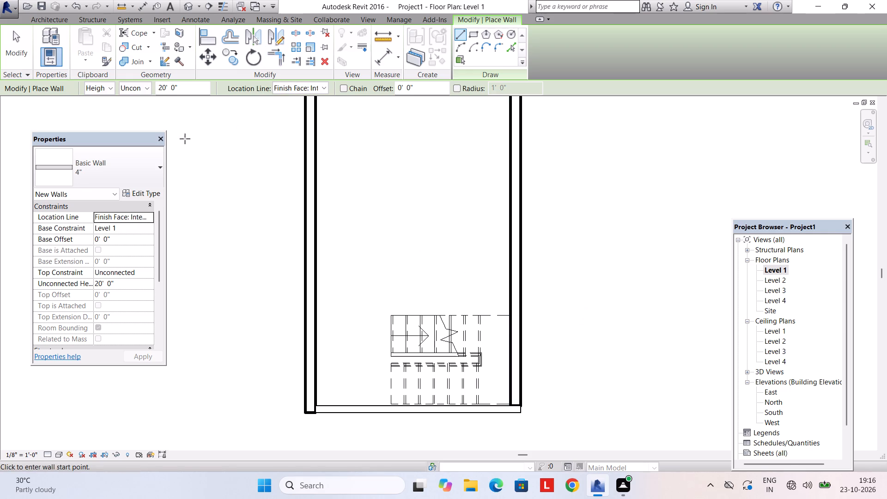
left_click(128, 156)
left_click(117, 241)
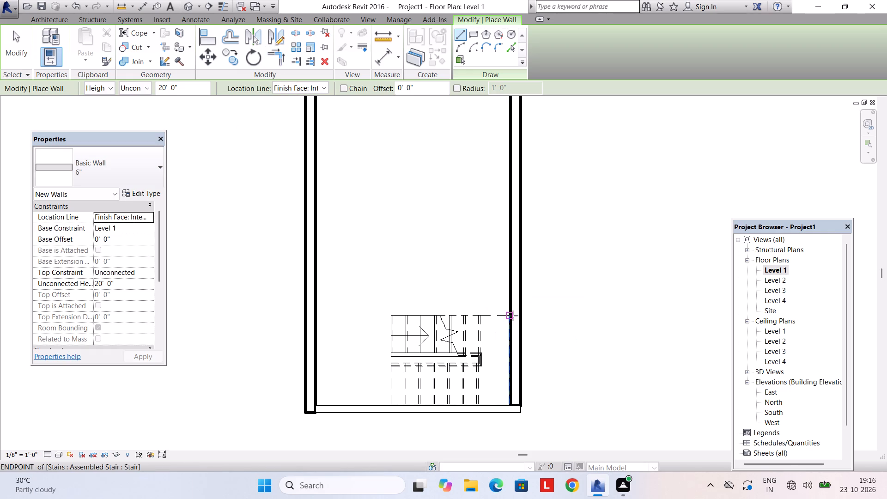
left_click(510, 316)
key("space")
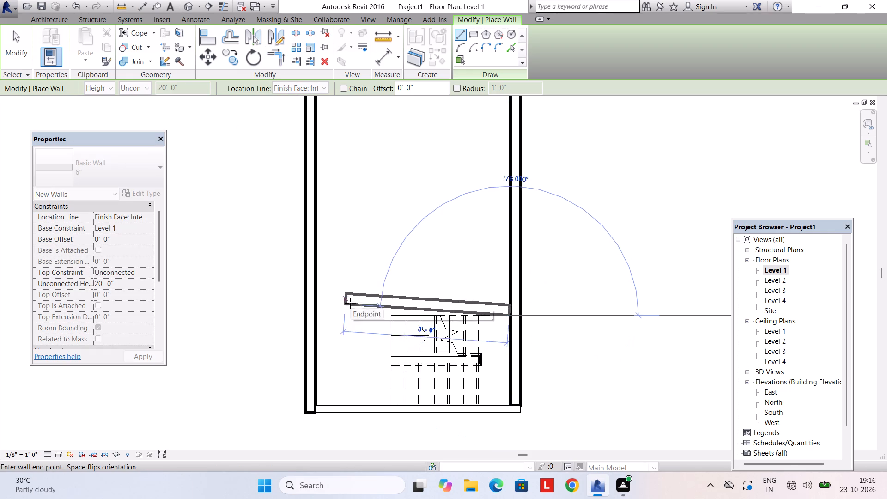
left_click(317, 314)
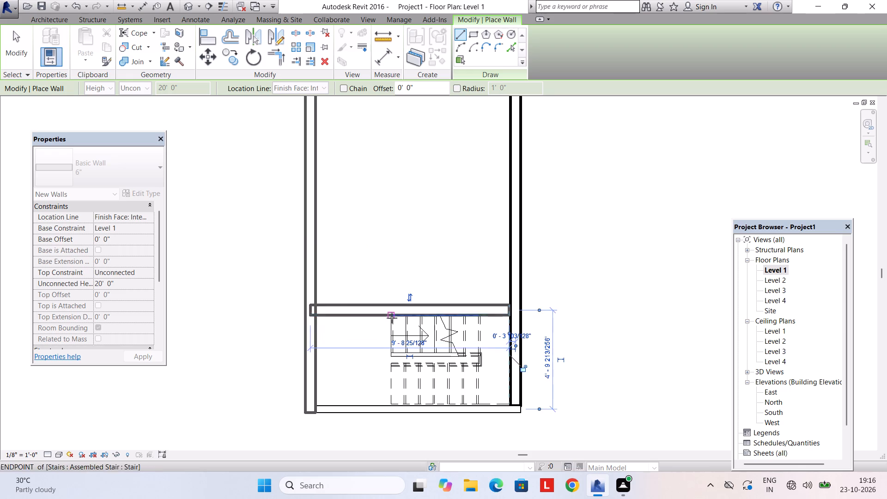
key("Escape")
scroll(462, 307, "up", 2)
key("Escape")
Extend the new cross wall's end at the stair landing into the adjoining long side wall.
scroll(521, 307, "up", 4)
left_click(520, 302)
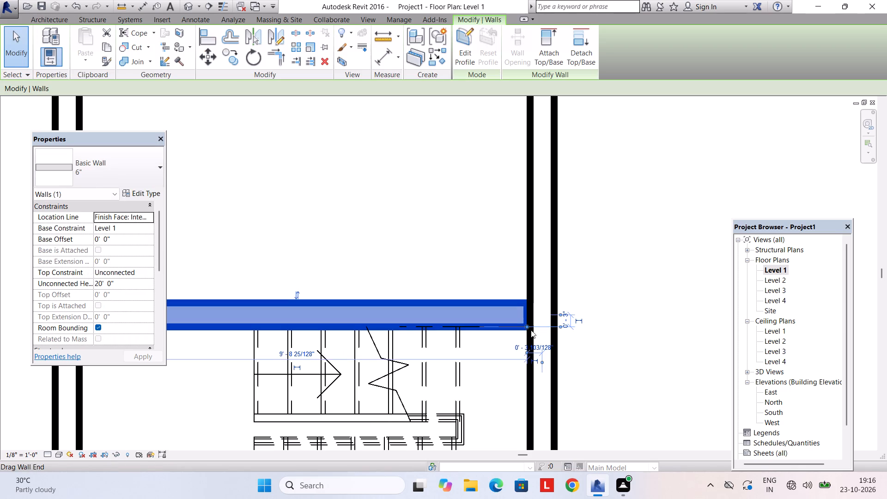
left_click_drag(526, 326, 542, 327)
key("Escape")
Nudge the 6" cross wall slightly away from the stair, bringing its stair-side face to the edge of the UP run.
scroll(489, 292, "down", 5)
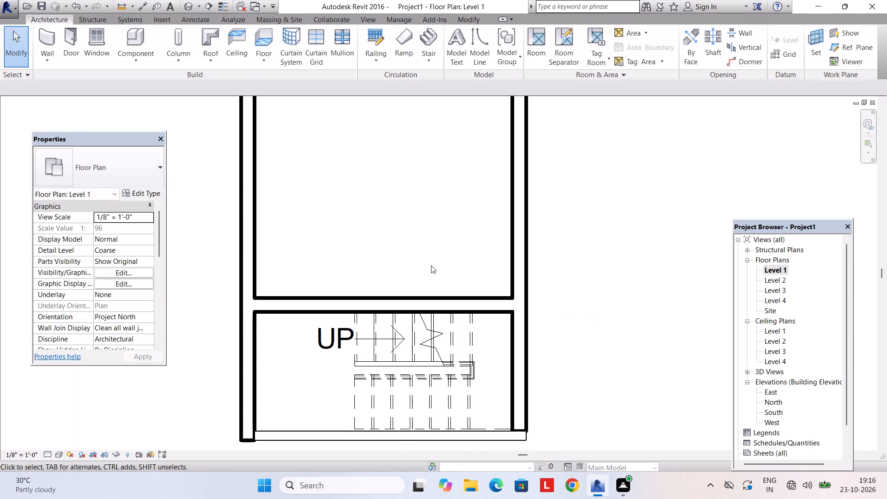
scroll(431, 265, "down", 2)
middle_click_drag(431, 265, 470, 274)
scroll(468, 276, "up", 3)
scroll(496, 316, "up", 3)
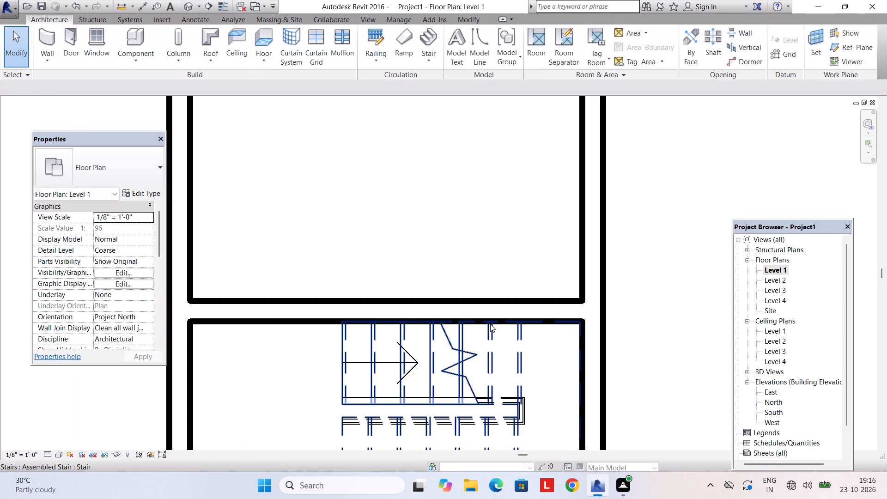
left_click(490, 324)
scroll(458, 328, "up", 6)
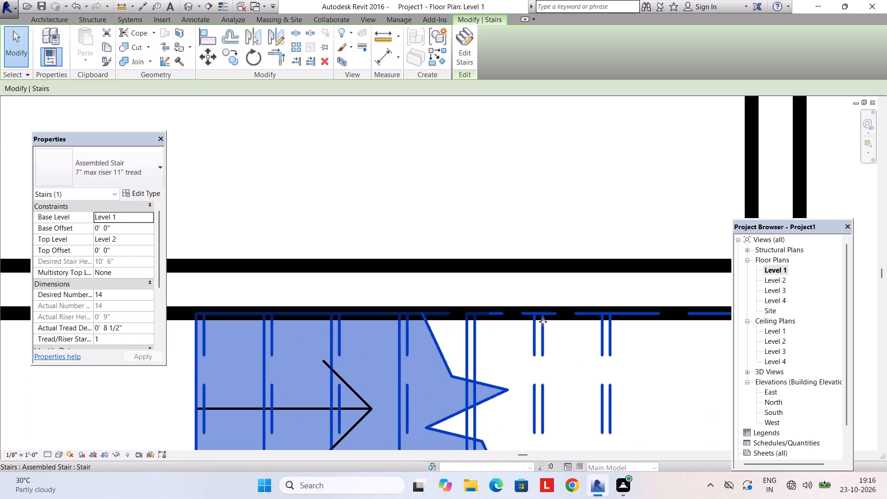
scroll(557, 317, "down", 3)
left_click(548, 283)
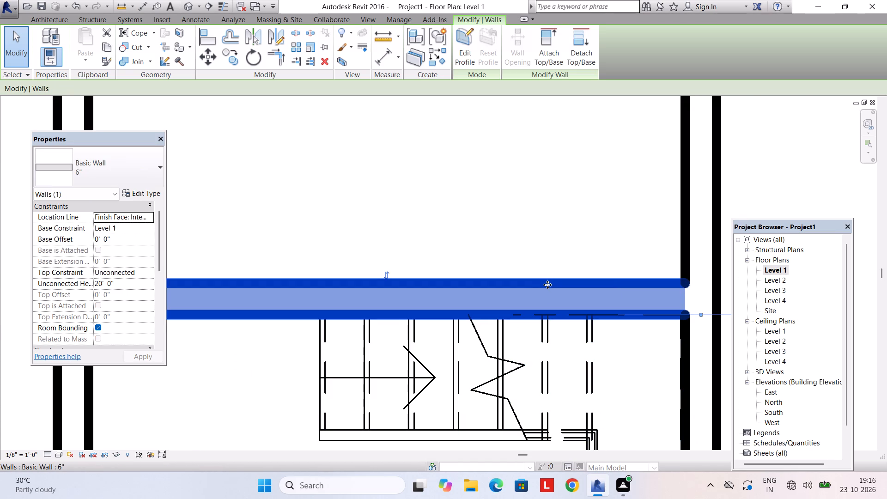
key("Up")
key("Up")
key("Up")
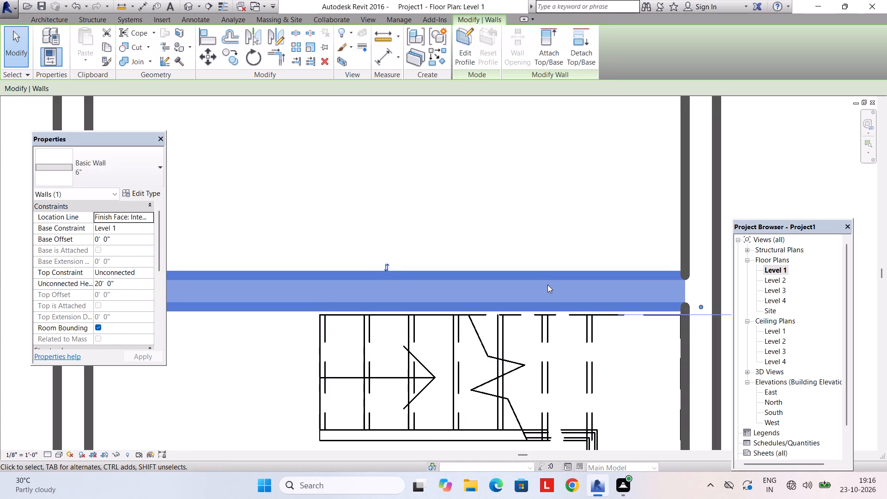
key("Down")
key("Escape")
scroll(538, 279, "down", 7)
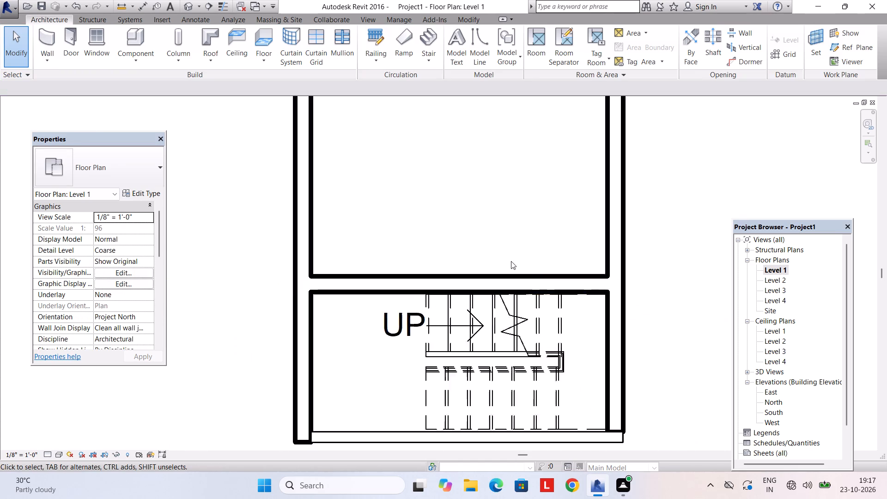
scroll(511, 261, "down", 1)
In the 3D view, set the stair cross wall's unconnected height to 10'.
left_click(370, 22)
left_click(338, 36)
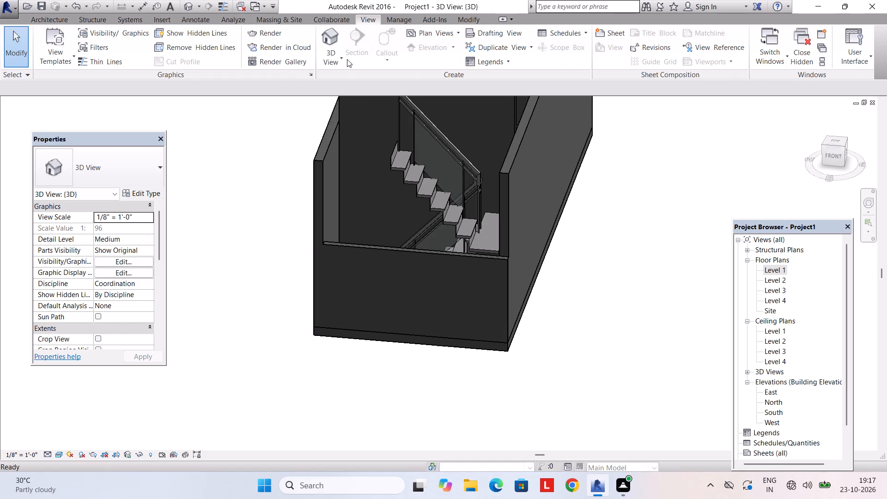
scroll(425, 200, "down", 3)
middle_click_drag(425, 198, 431, 201, "shift")
middle_click_drag(431, 208, 421, 310)
left_click(421, 152)
left_click(140, 286)
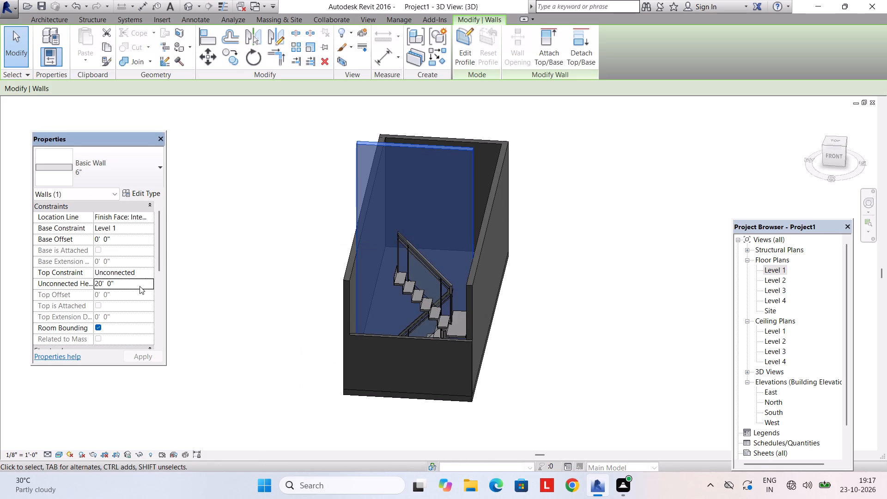
type("10'")
key("Return")
key("Return")
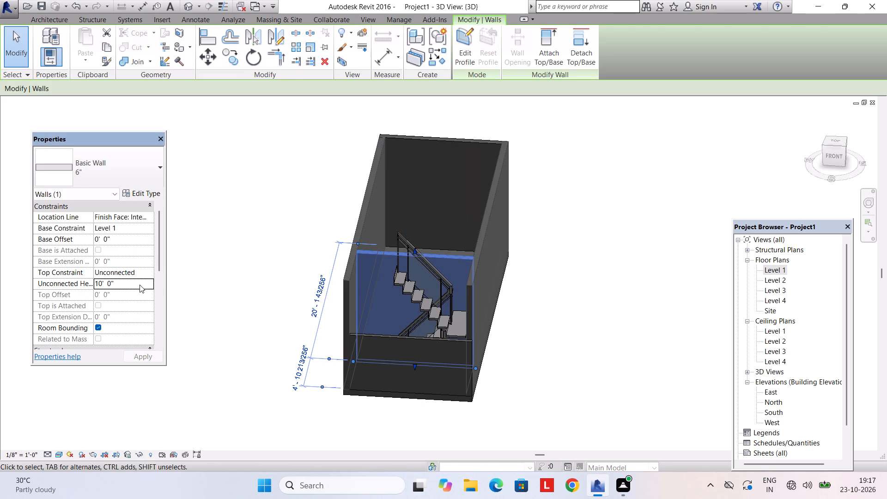
key("Escape")
key("Escape")
Examine the lowered cross wall, the stair, its railings and the enclosing walls from several 3D angles.
scroll(311, 270, "down", 2)
middle_click_drag(354, 262, 552, 324, "shift")
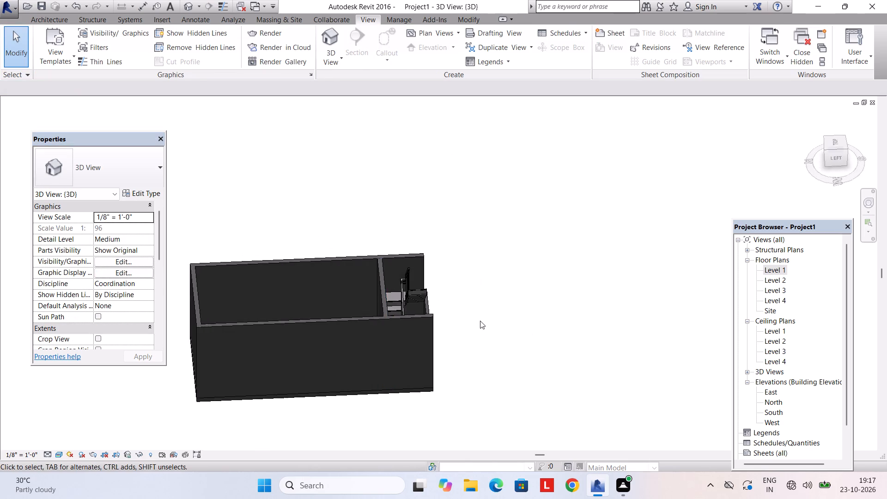
scroll(480, 321, "up", 5)
middle_click_drag(428, 318, 252, 304, "shift")
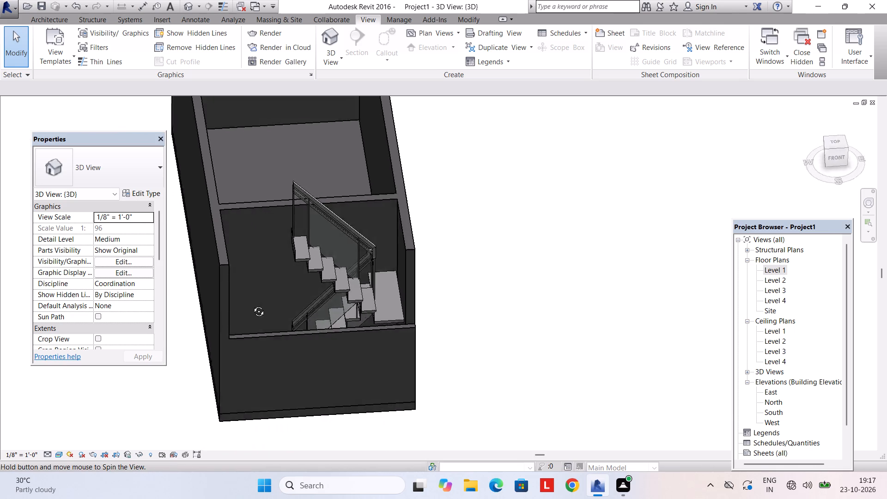
middle_click_drag(252, 304, 255, 403, "shift")
middle_click_drag(286, 313, 351, 387, "shift")
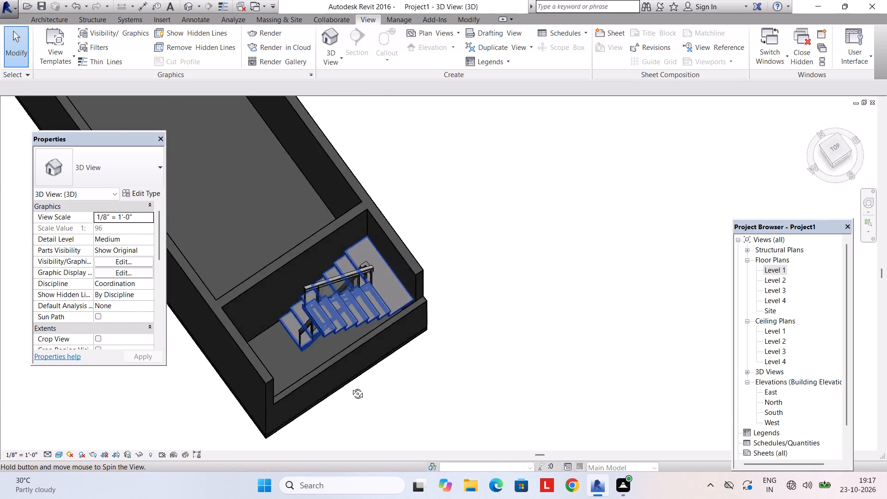
middle_click_drag(351, 387, 297, 196, "shift")
scroll(317, 217, "down", 3)
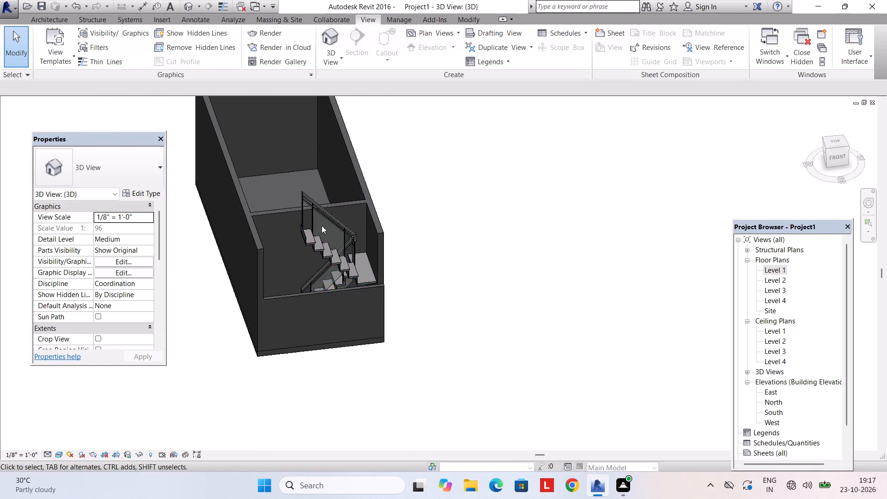
middle_click_drag(334, 245, 319, 187, "shift")
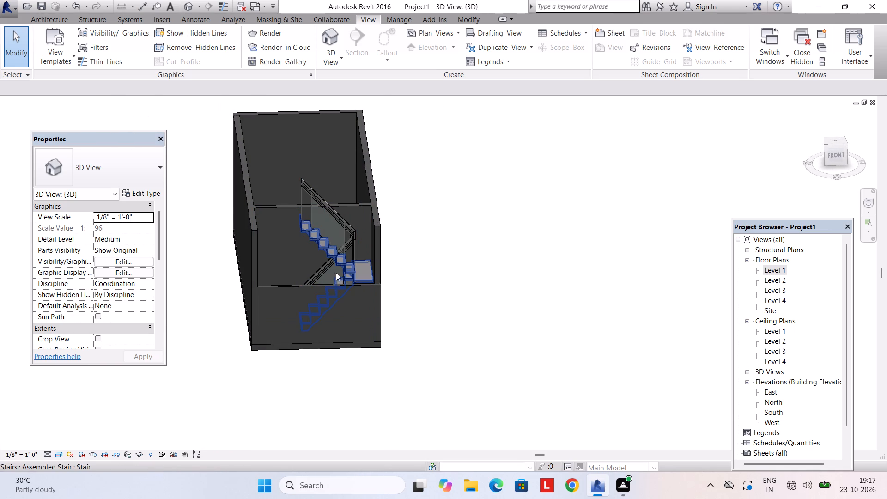
middle_click_drag(336, 273, 340, 256, "shift")
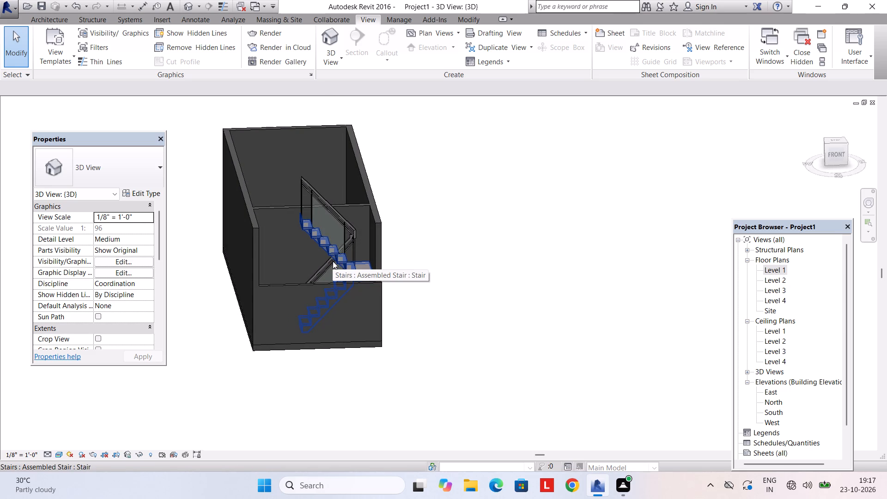
scroll(337, 286, "up", 3)
middle_click_drag(336, 288, 332, 227, "shift")
middle_click_drag(338, 245, 381, 409, "shift")
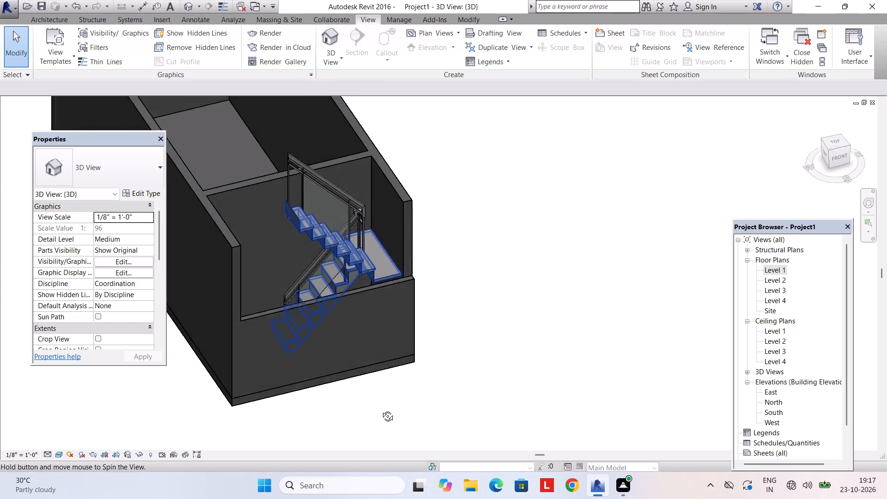
middle_click_drag(381, 409, 383, 415, "shift")
middle_click_drag(315, 291, 342, 336, "shift")
middle_click_drag(387, 262, 300, 181, "shift")
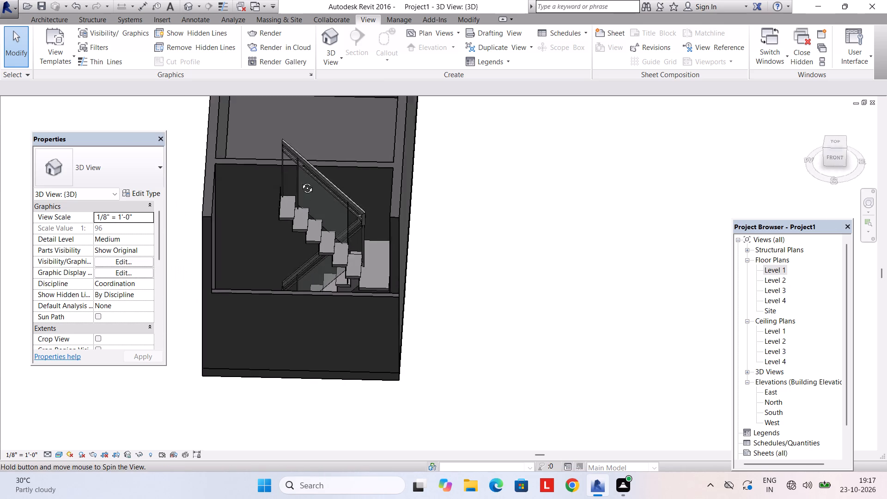
middle_click_drag(300, 181, 298, 170, "shift")
scroll(301, 202, "down", 2)
middle_click_drag(302, 208, 298, 178)
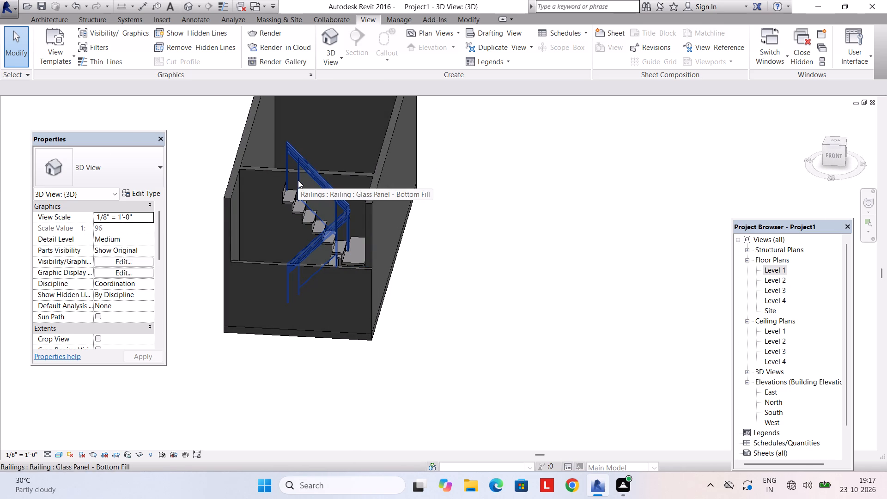
scroll(298, 180, "down", 3)
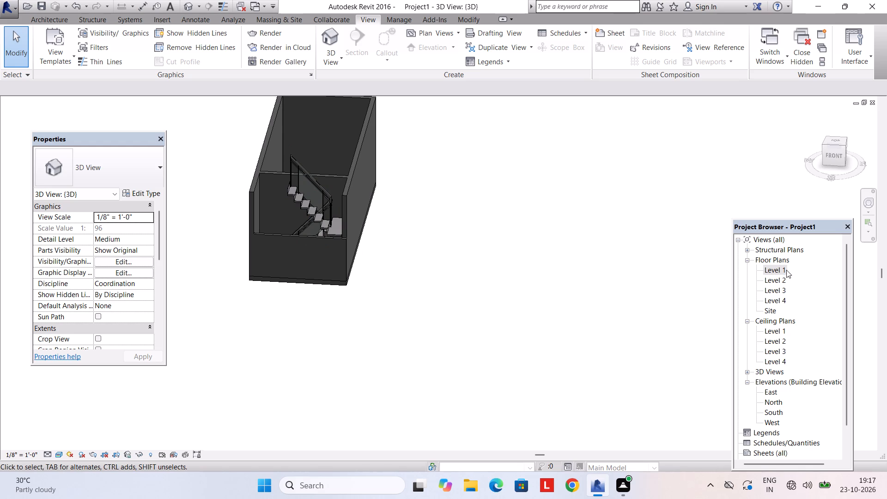
In the Level 1 floor plan, draw a 4" basic wall between the side walls, 10' from the stair cross wall.
double_click(777, 272)
scroll(495, 251, "down", 3)
middle_click_drag(488, 226, 487, 243)
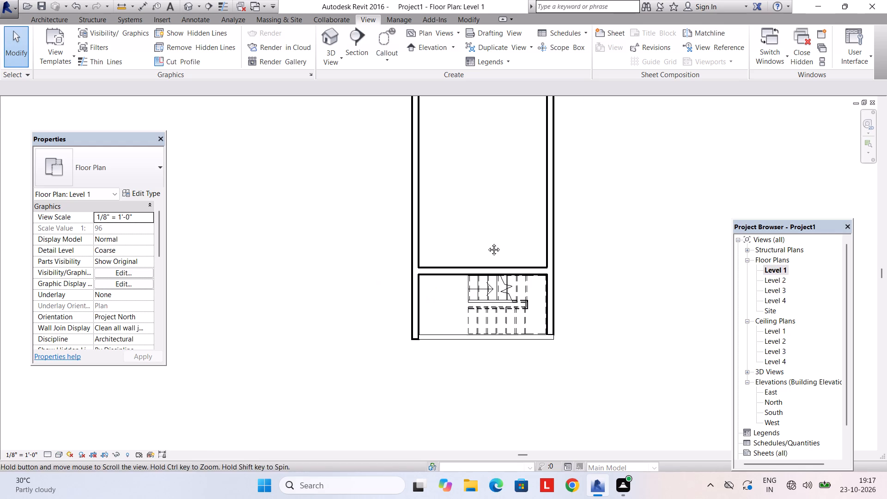
middle_click_drag(487, 243, 478, 316)
middle_click_drag(466, 233, 466, 238)
left_click(53, 15)
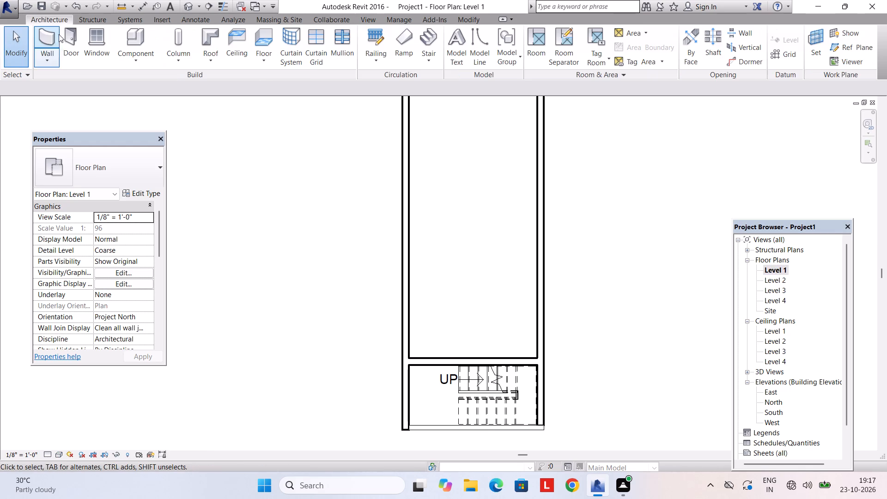
left_click(53, 37)
left_click(140, 159)
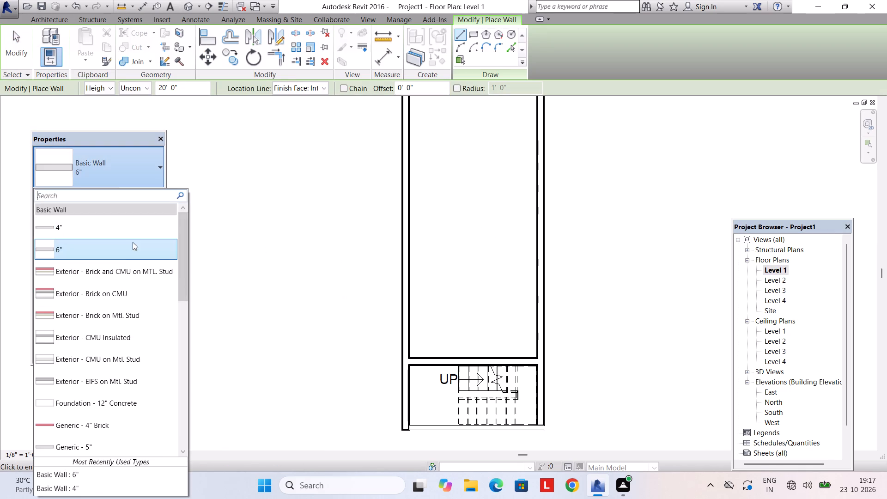
left_click(126, 229)
scroll(558, 356, "up", 1)
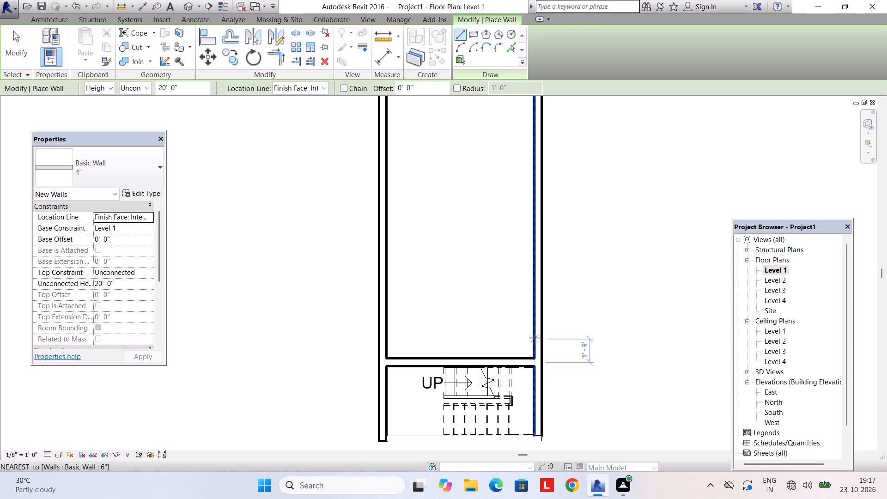
type("10'")
key("Return")
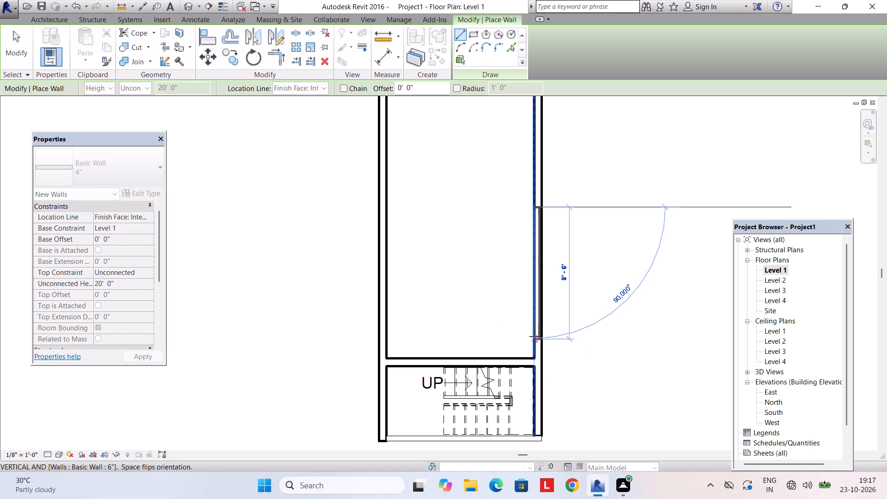
left_click(388, 209)
key("Escape")
scroll(418, 228, "up", 3)
scroll(419, 243, "down", 1)
middle_click_drag(421, 263, 423, 303)
scroll(468, 204, "down", 3)
middle_click_drag(473, 204, 471, 285)
scroll(488, 276, "up", 2)
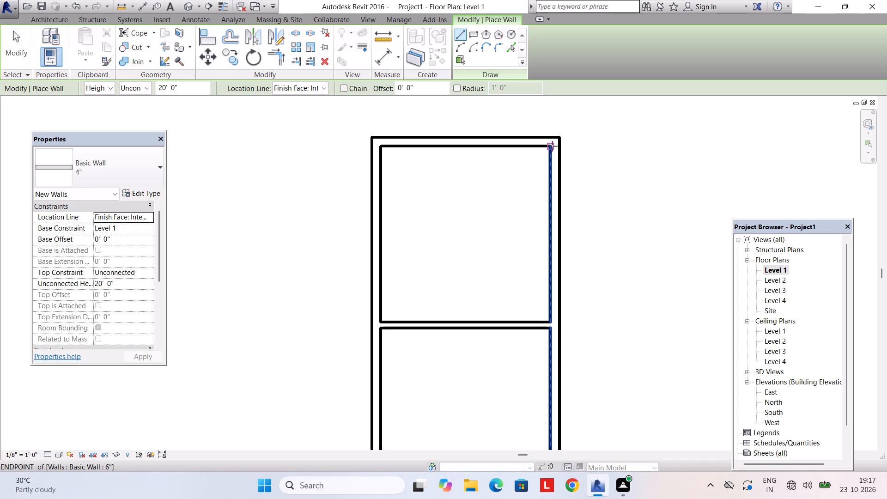
key("Escape")
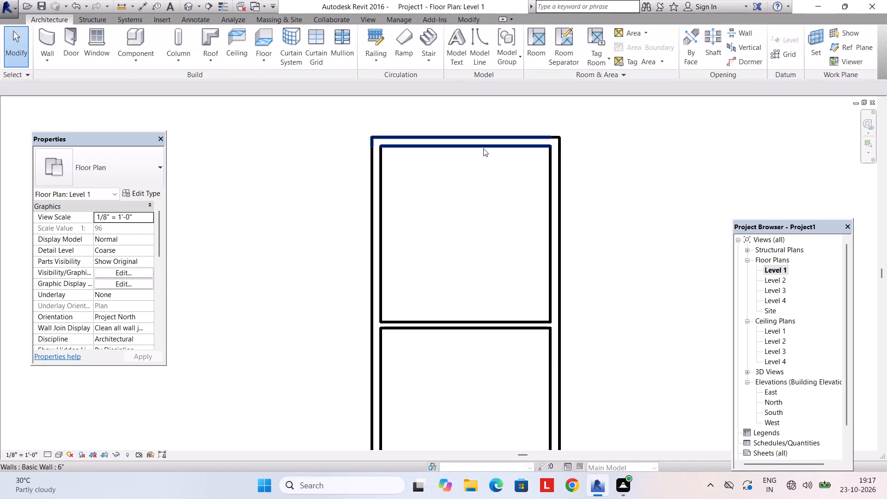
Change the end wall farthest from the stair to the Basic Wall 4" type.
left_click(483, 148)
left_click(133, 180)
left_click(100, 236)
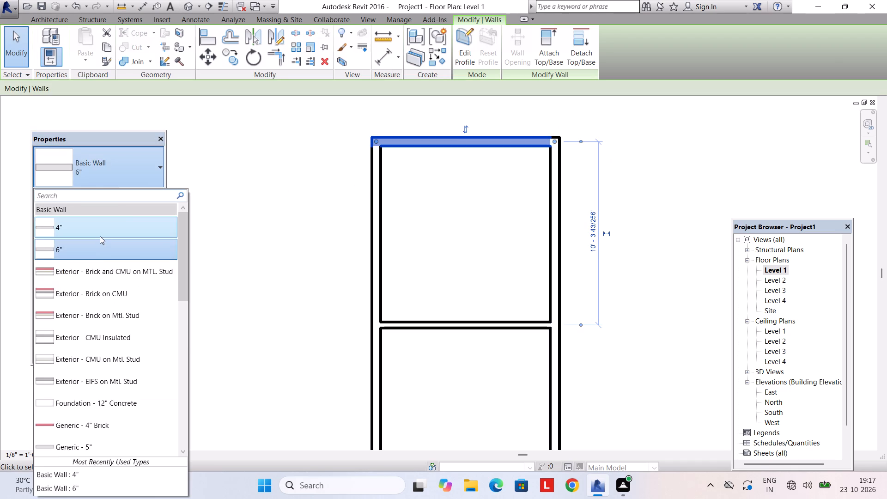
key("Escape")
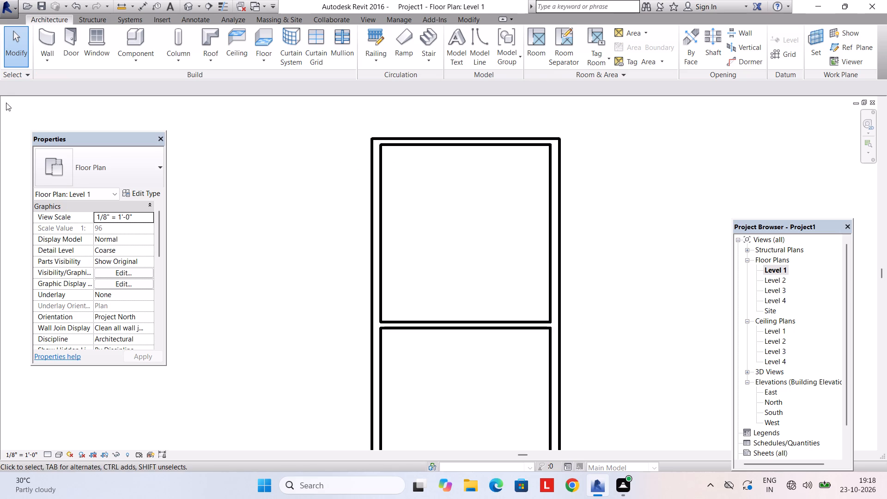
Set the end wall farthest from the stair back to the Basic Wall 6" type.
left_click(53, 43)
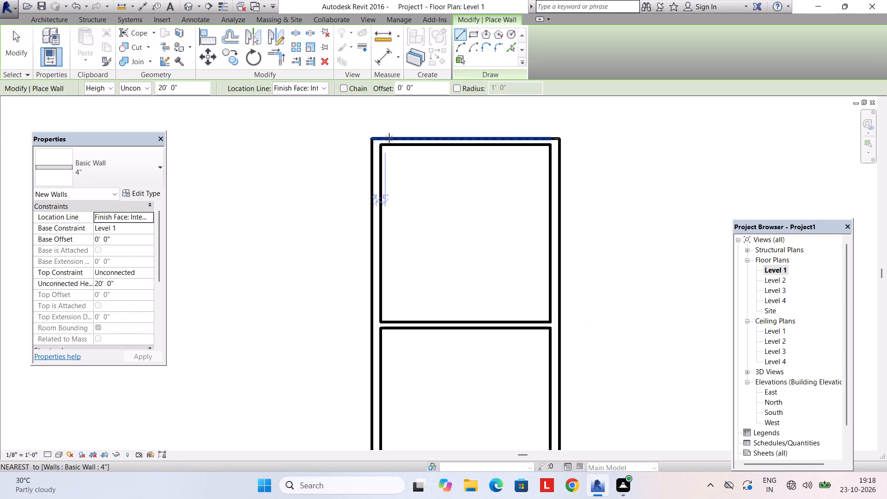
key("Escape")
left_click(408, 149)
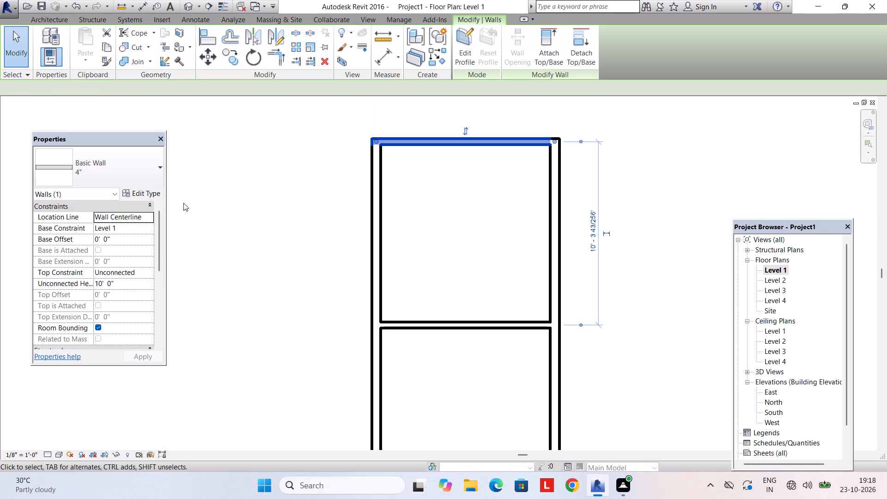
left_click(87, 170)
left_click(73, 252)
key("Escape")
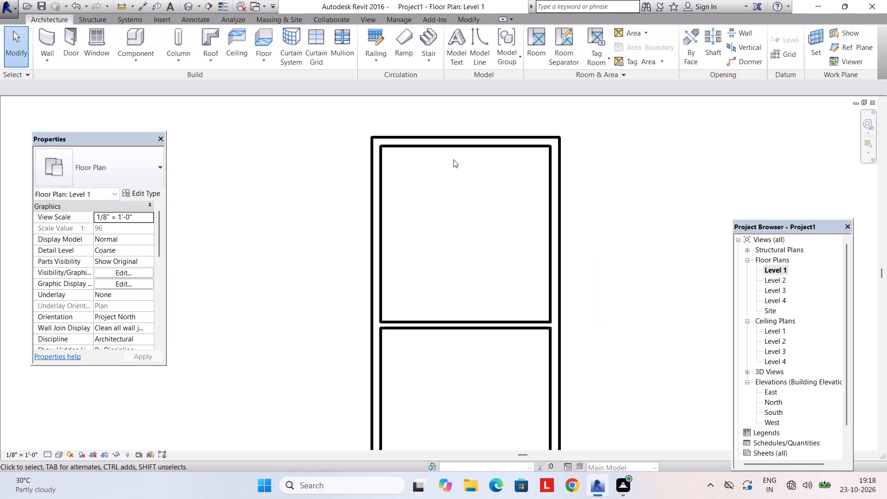
Draw a 6" basic wall between the side walls, 4' from the end wall farthest from the stair.
left_click(50, 49)
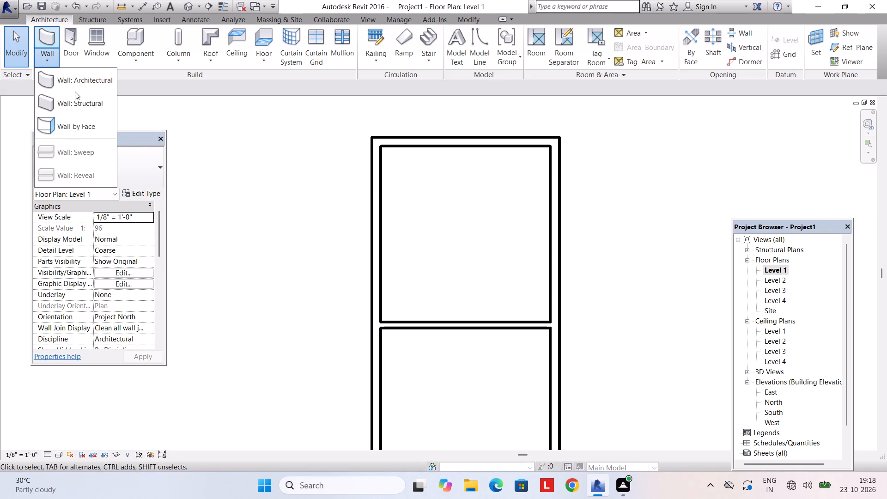
key("Escape")
left_click(46, 35)
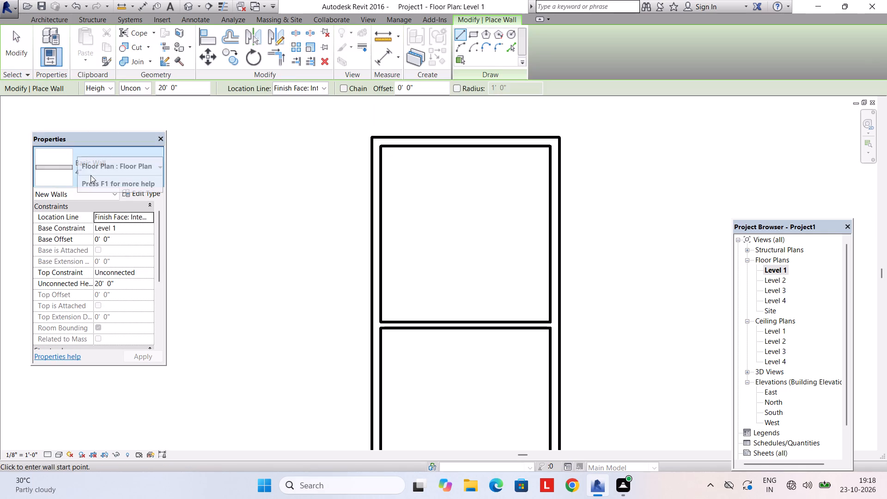
left_click(69, 158)
left_click(78, 249)
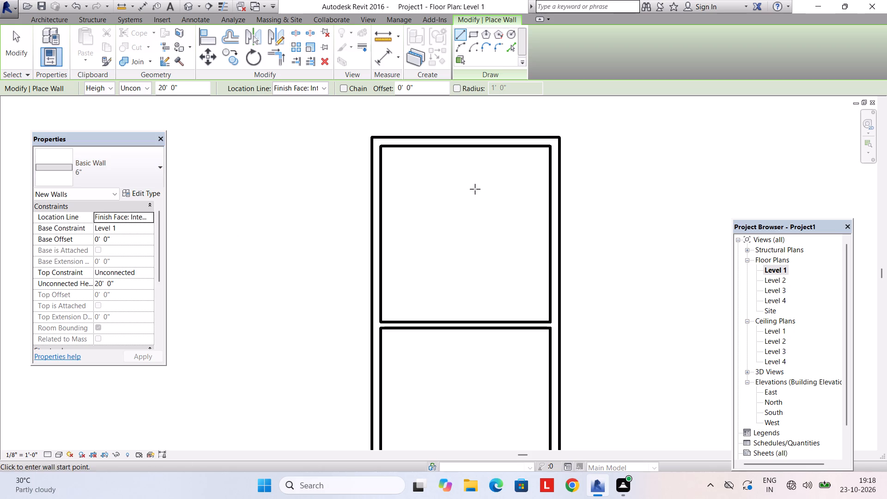
scroll(538, 155, "up", 2)
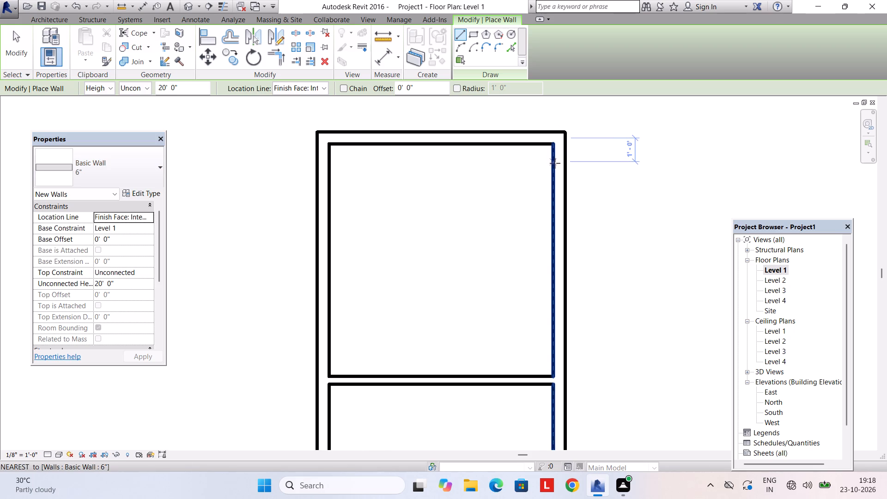
type("4'")
key("Return")
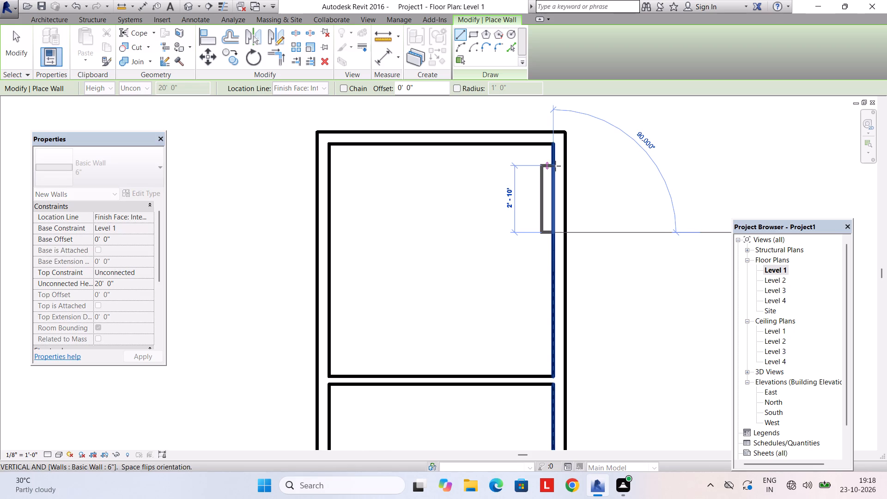
left_click(333, 236)
key("Escape")
scroll(462, 278, "down", 2)
middle_click_drag(462, 278, 441, 251)
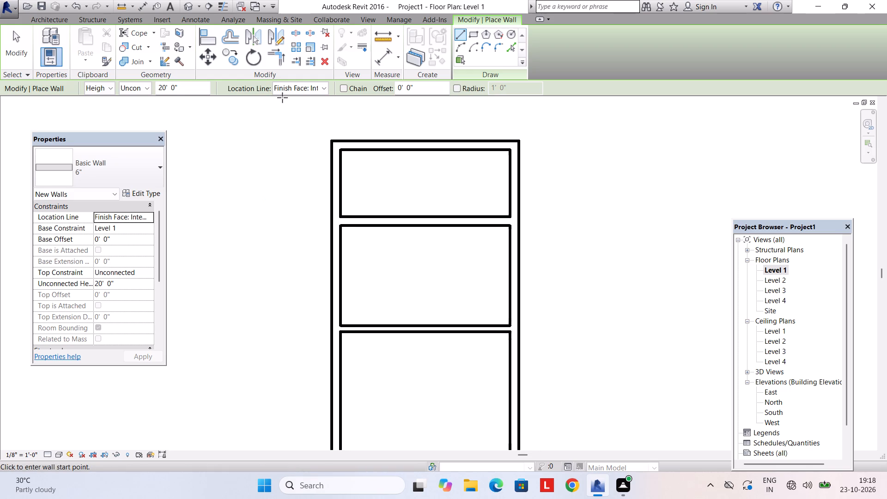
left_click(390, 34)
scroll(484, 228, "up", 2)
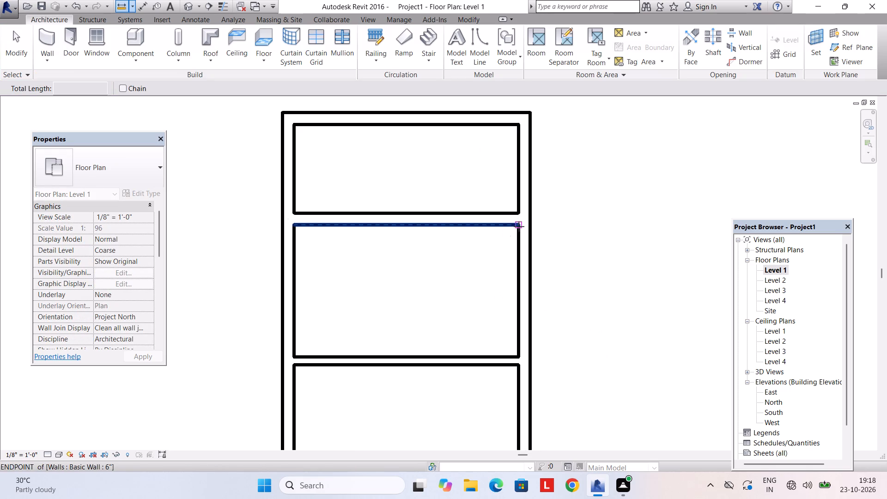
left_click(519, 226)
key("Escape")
Delete the existing 4" partition wall between the new 6" cross wall and the stair cross wall.
scroll(501, 353, "down", 2)
left_click(493, 358)
key("Delete")
middle_click_drag(501, 289, 419, 273)
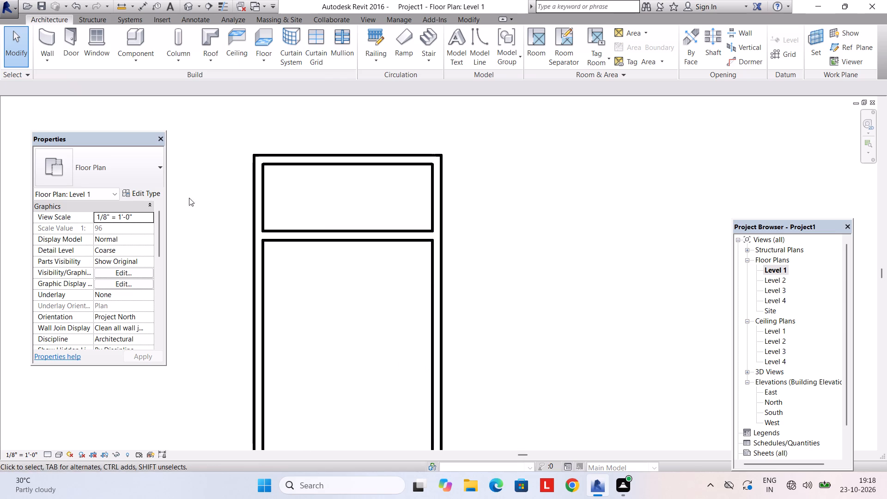
Start a new wall using the Basic Wall 4" type.
left_click(36, 34)
left_click(114, 175)
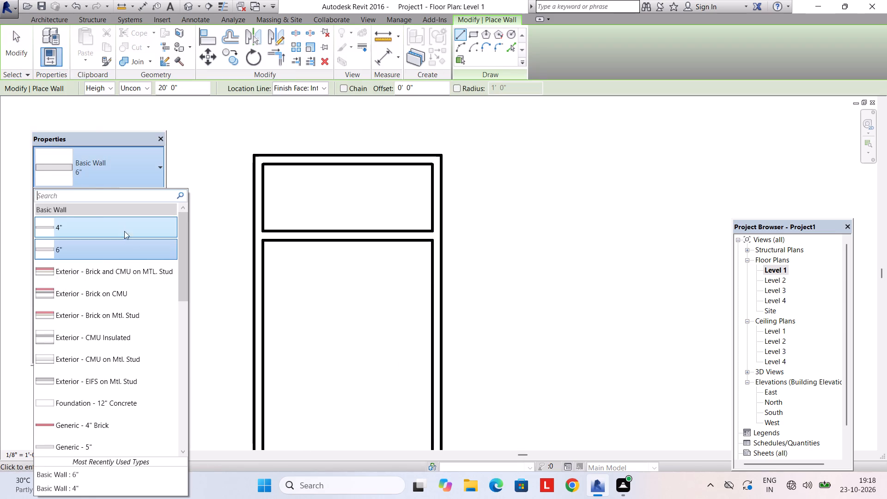
left_click(113, 223)
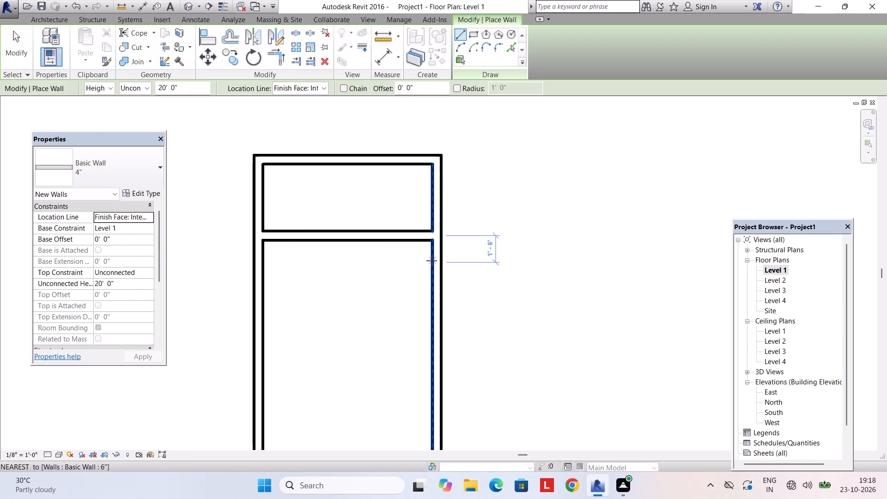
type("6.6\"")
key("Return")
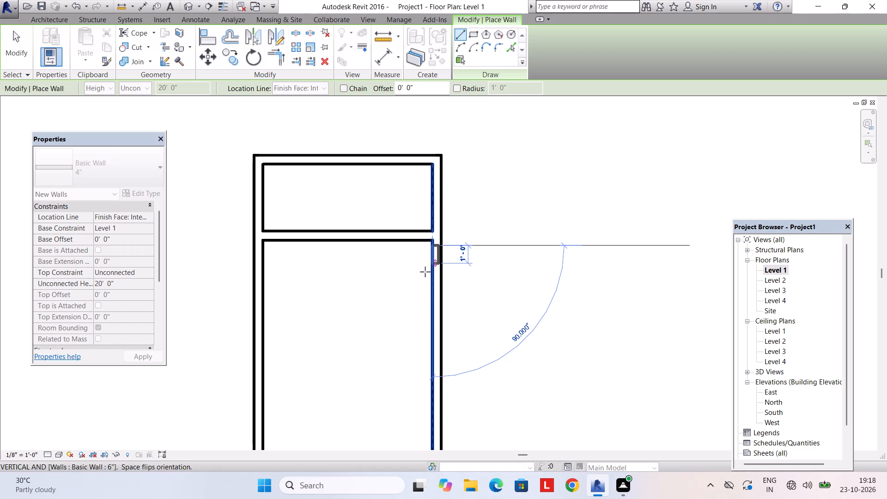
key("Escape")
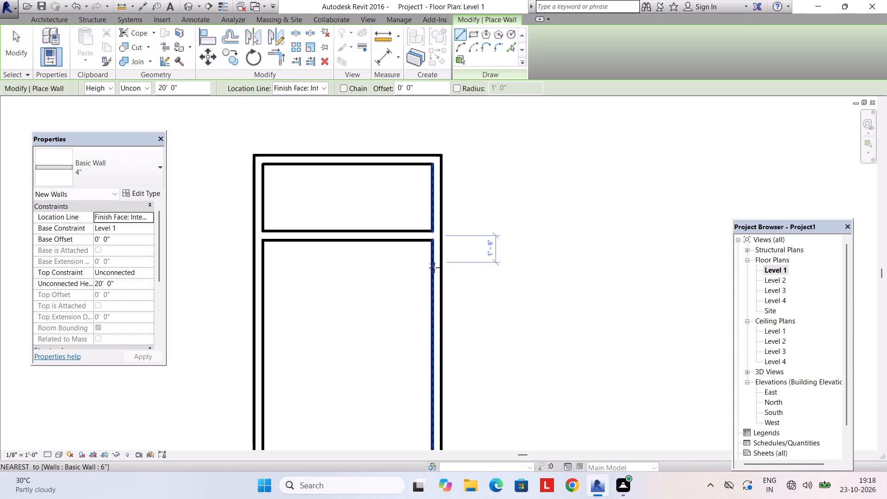
Draw a 4" wall between the side walls, 6' 6" from the new 6" cross wall on the stair side.
type("6'")
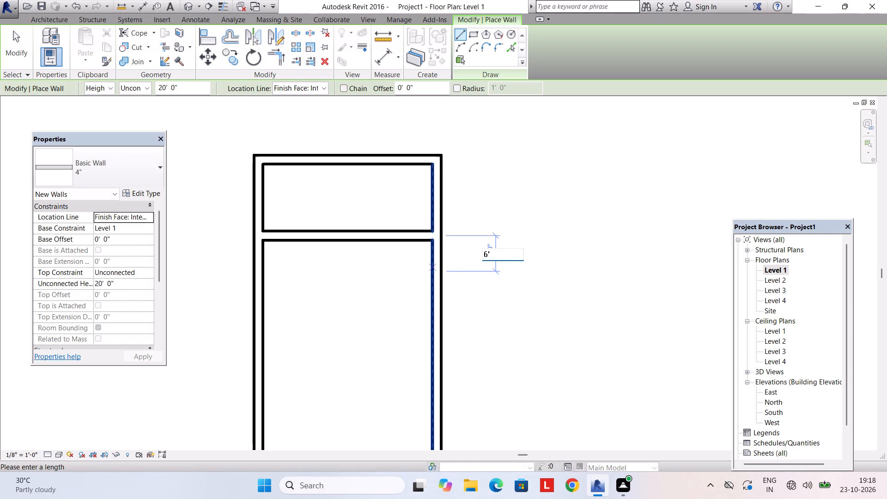
type("6\"")
key("Return")
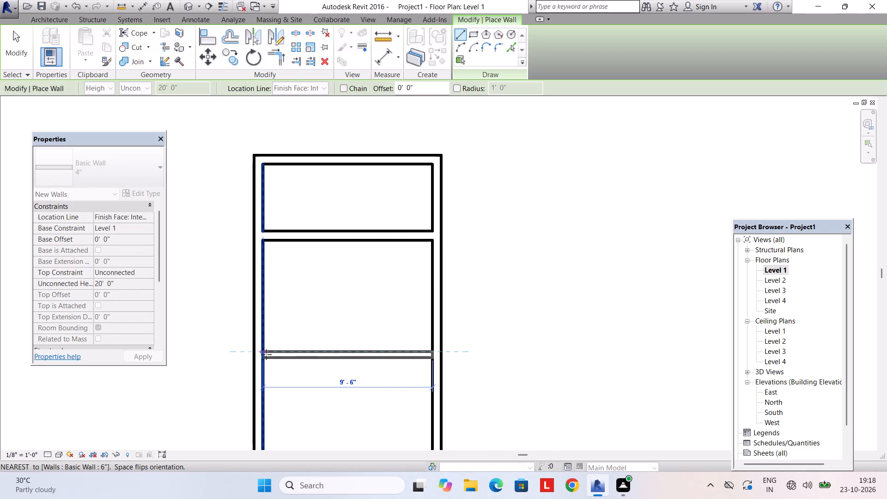
left_click(266, 352)
key("Escape")
key("Escape")
scroll(371, 376, "down", 1)
middle_click_drag(371, 376, 388, 324)
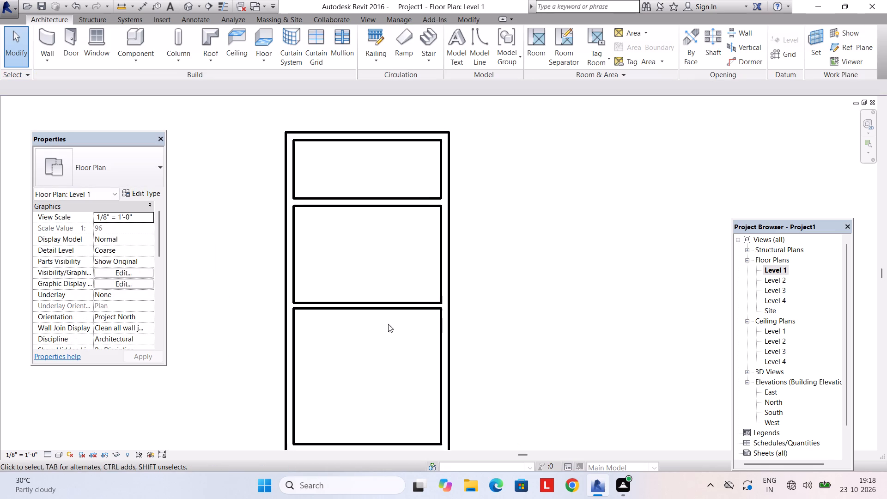
Examine the room layout between the cross walls and the stair area in the Level 1 floor plan.
scroll(394, 334, "up", 2)
middle_click_drag(394, 335, 394, 226)
scroll(395, 231, "down", 2)
middle_click_drag(399, 246, 409, 219)
scroll(409, 223, "down", 1)
middle_click_drag(409, 223, 409, 231)
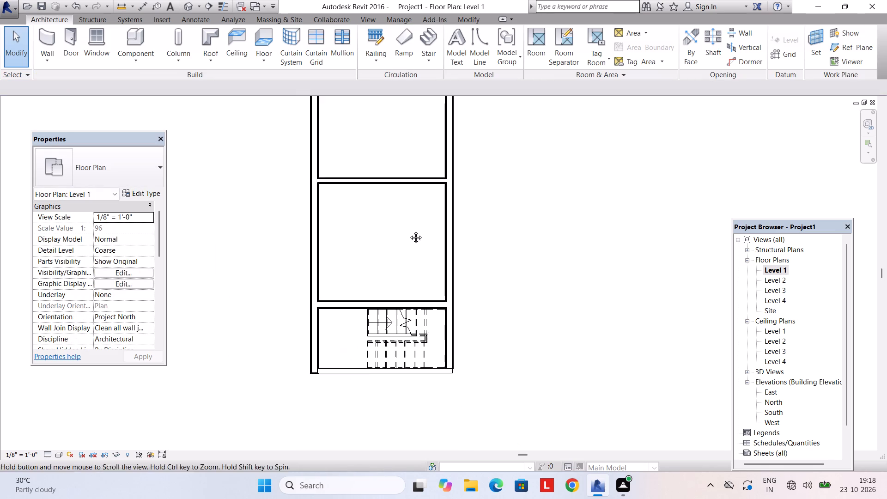
middle_click_drag(409, 231, 409, 246)
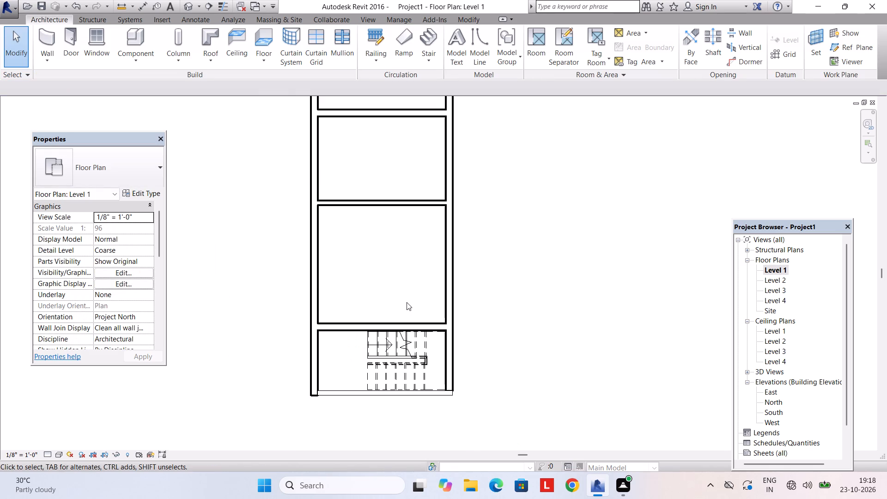
middle_click_drag(404, 229, 434, 267)
scroll(383, 260, "up", 2)
middle_click_drag(381, 259, 394, 288)
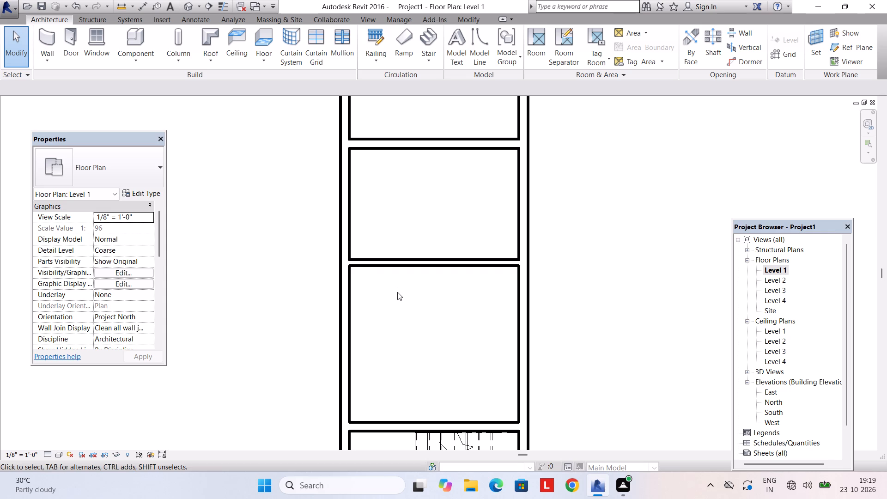
key("Escape")
scroll(398, 292, "down", 2)
middle_click_drag(399, 279, 398, 271)
middle_click_drag(407, 307, 401, 254)
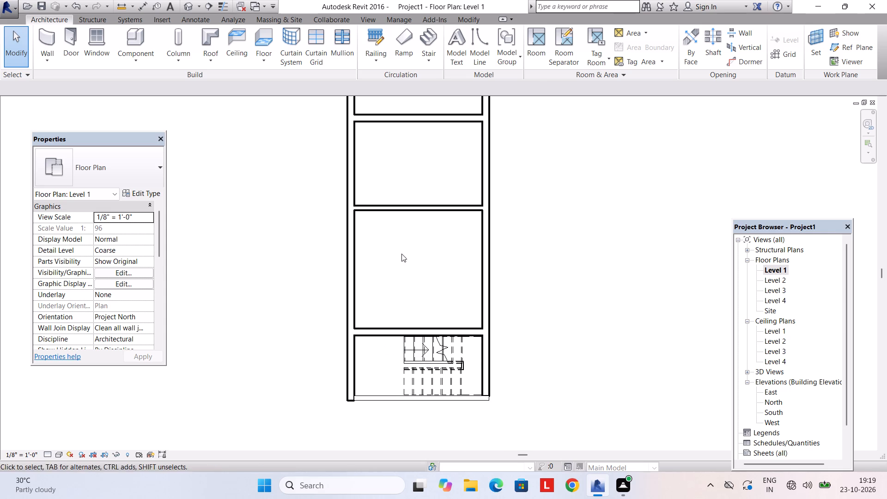
middle_click_drag(409, 287, 406, 243)
scroll(389, 291, "up", 1)
middle_click_drag(380, 320, 380, 300)
scroll(380, 300, "up", 1)
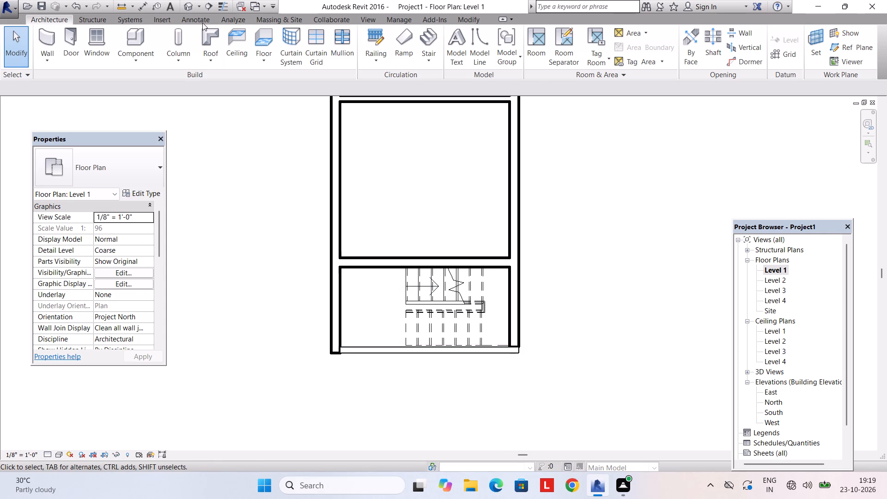
In the 3D view, set the unconnected height of the two new cross walls to 10'.
left_click(363, 17)
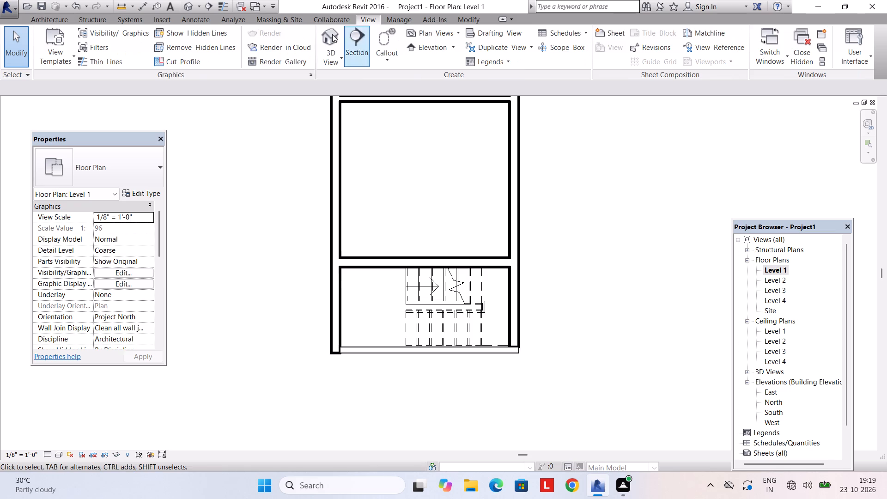
left_click(332, 34)
middle_click_drag(362, 203, 334, 181)
middle_click_drag(336, 193, 344, 383)
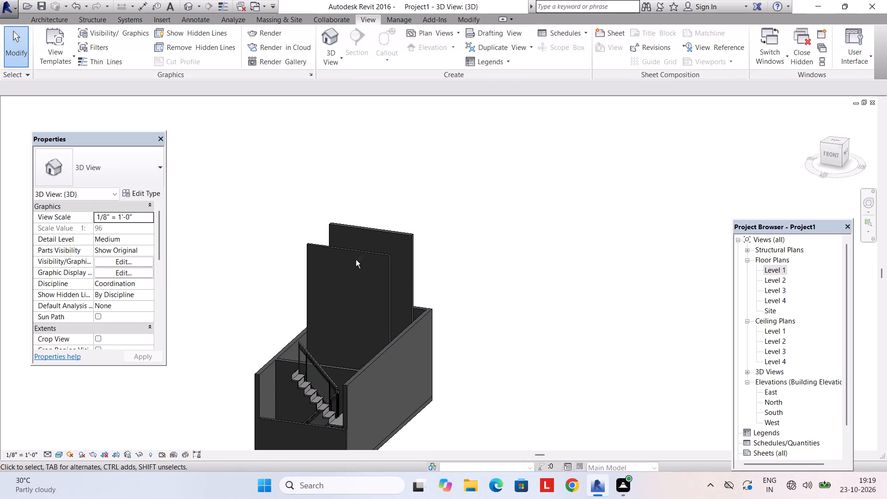
left_click(357, 257, "ctrl")
left_click(359, 249, "ctrl")
left_click(371, 230, "ctrl")
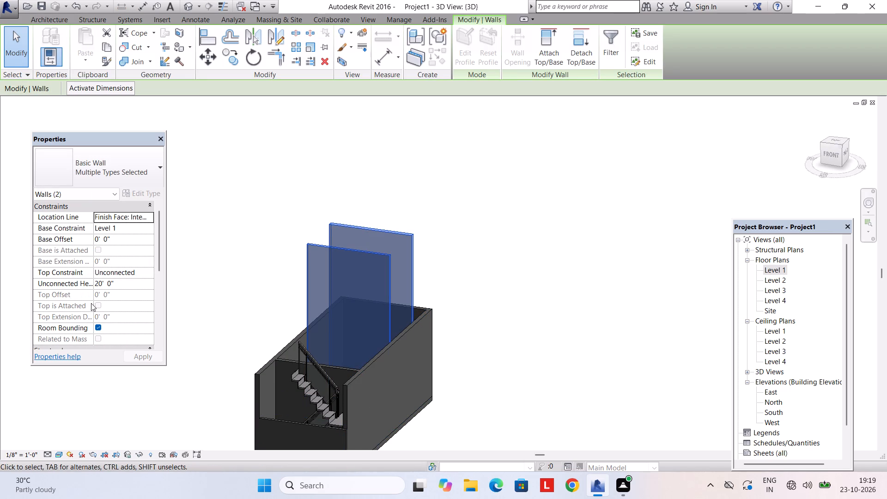
left_click(128, 285)
type("10'")
key("Return")
key("Return")
key("Escape")
key("Escape")
Examine the lowered cross walls, the rooms between them and the stair from several 3D angles.
middle_click_drag(389, 319, 283, 353, "shift")
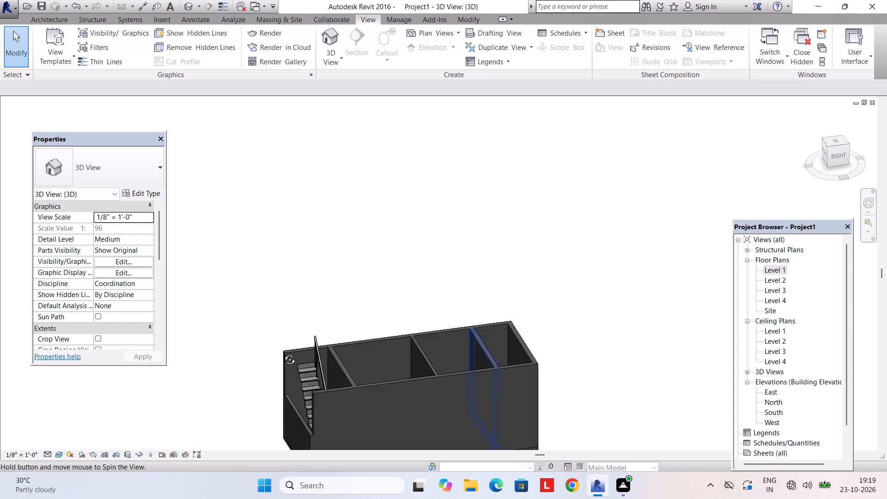
middle_click_drag(283, 353, 281, 353, "shift")
scroll(407, 379, "up", 4)
middle_click_drag(416, 369, 371, 379)
scroll(400, 382, "up", 3)
middle_click_drag(478, 379, 443, 361)
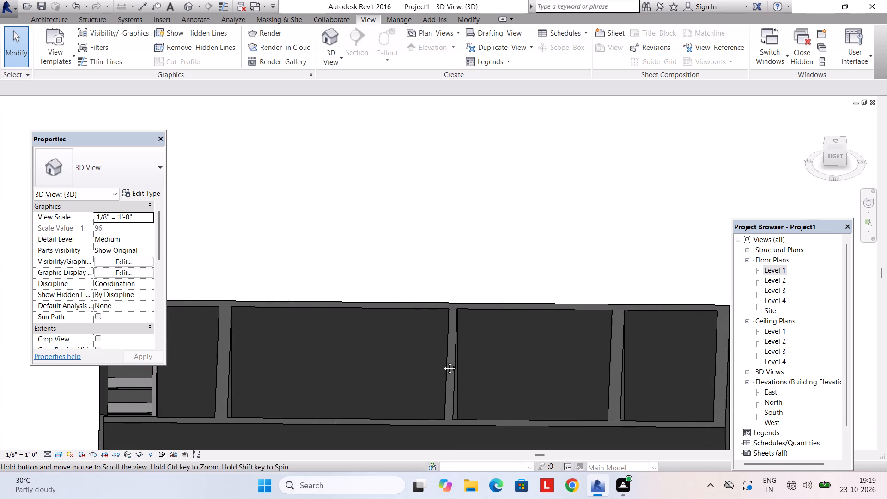
middle_click_drag(443, 361, 364, 310)
middle_click_drag(364, 313, 402, 399, "shift")
scroll(334, 307, "down", 3)
middle_click_drag(339, 310, 438, 289)
middle_click_drag(305, 280, 408, 339)
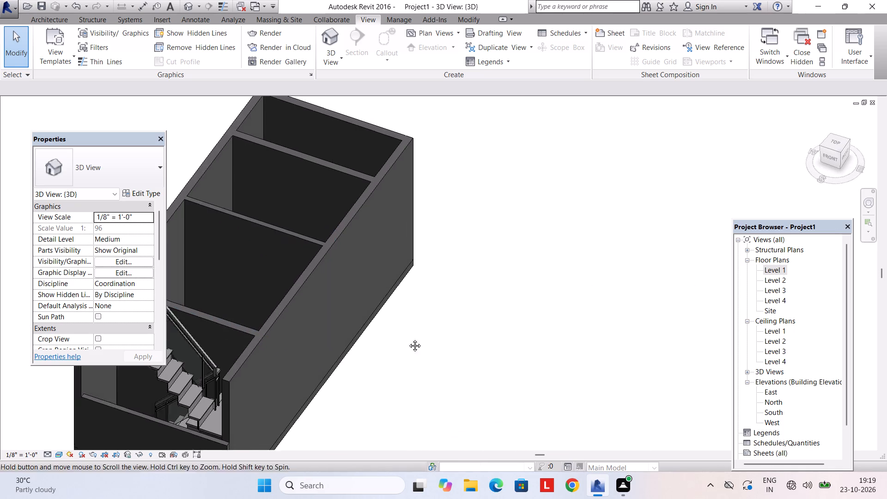
middle_click_drag(408, 339, 431, 360)
middle_click_drag(355, 352, 379, 282, "shift")
middle_click_drag(352, 297, 455, 294)
middle_click_drag(424, 316, 450, 364, "shift")
middle_click_drag(379, 378, 381, 288)
middle_click_drag(378, 306, 377, 353, "shift")
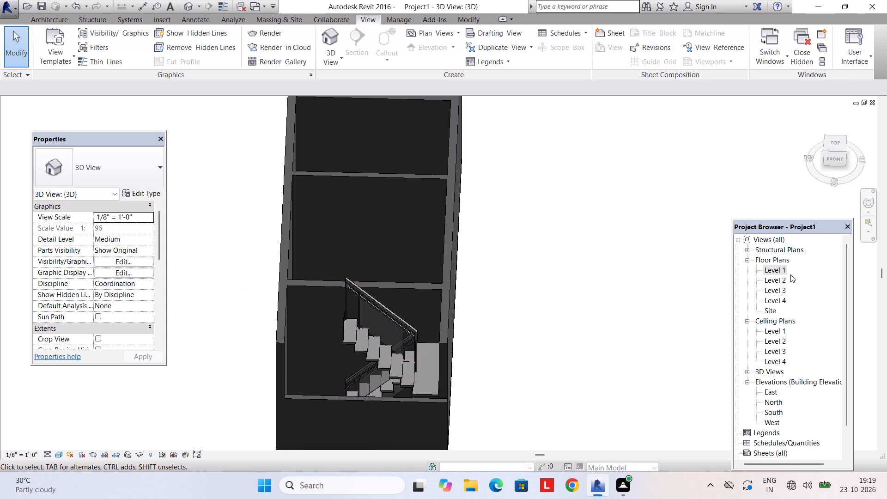
In the Level 1 floor plan, load the residential Door-Exterior-Double-Full Glass-Wood_Clad door family from the US Imperial library with the 60" x 84" type.
double_click(784, 270)
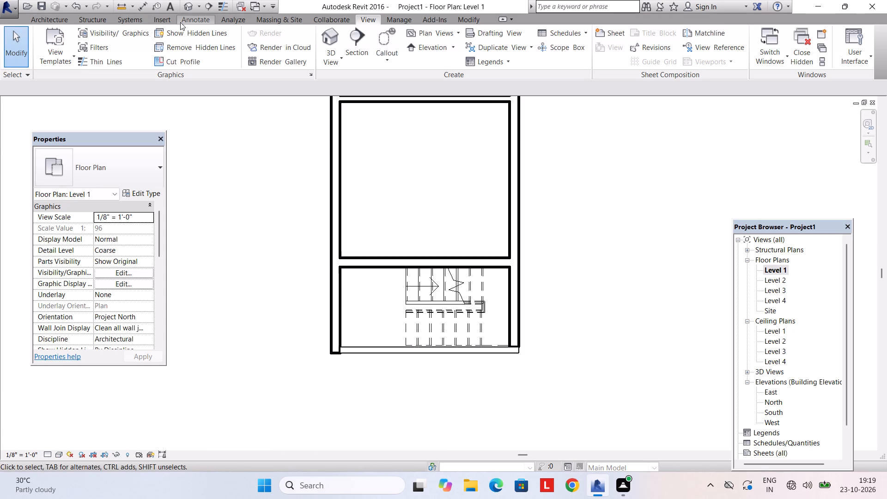
left_click(41, 22)
left_click(72, 39)
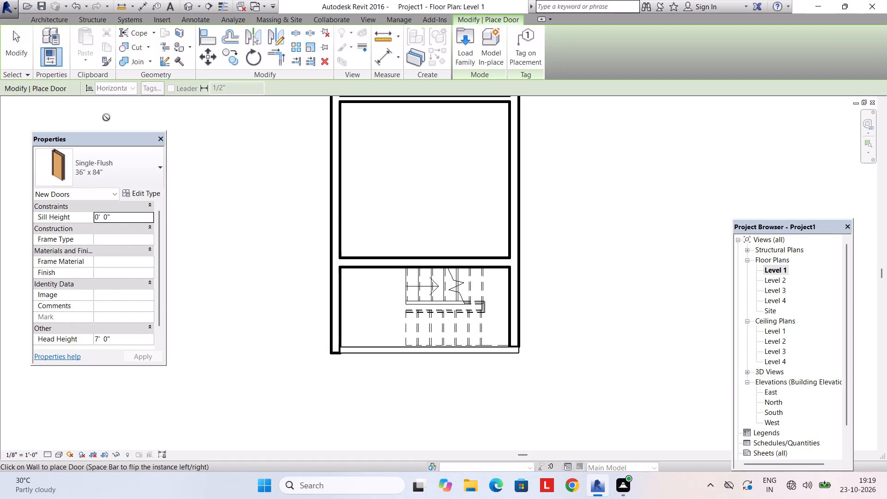
left_click(143, 190)
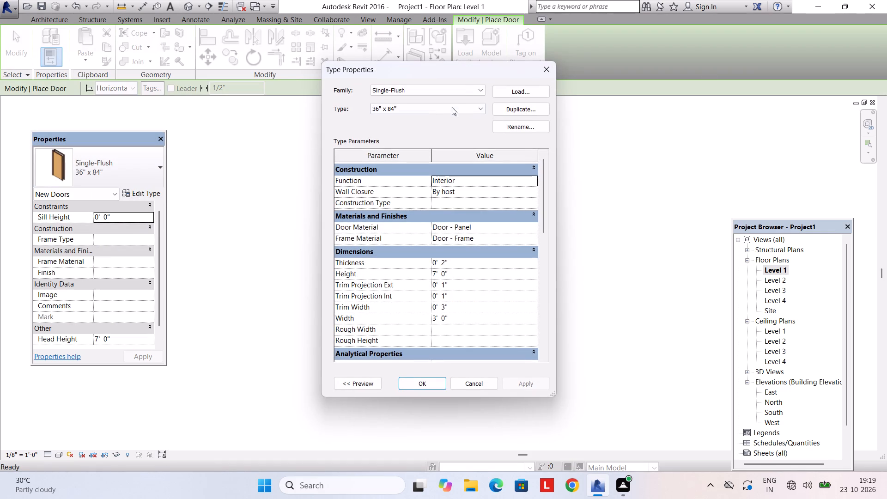
left_click(554, 73)
left_click(461, 55)
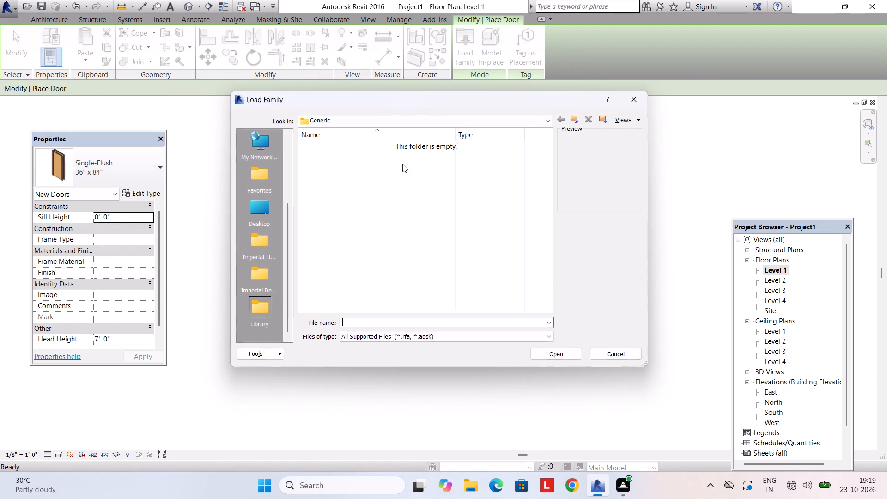
left_click(398, 120)
double_click(378, 183)
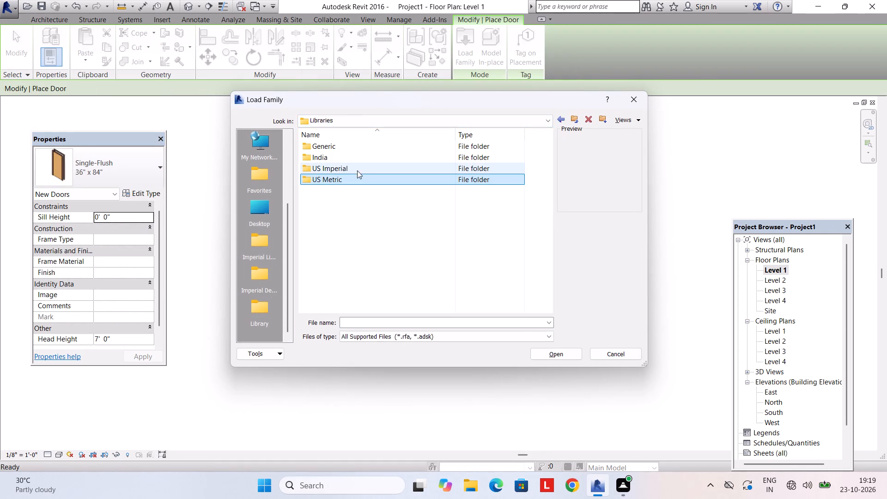
double_click(351, 169)
left_click(343, 252)
double_click(343, 249)
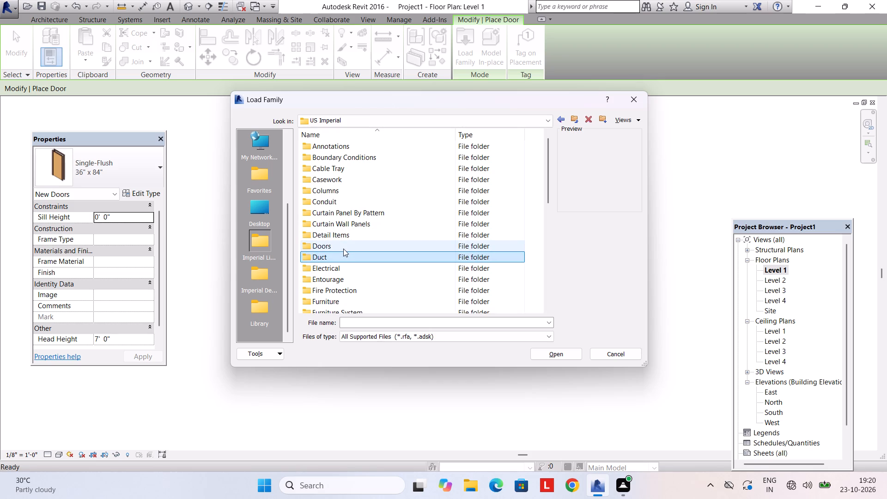
double_click(345, 166)
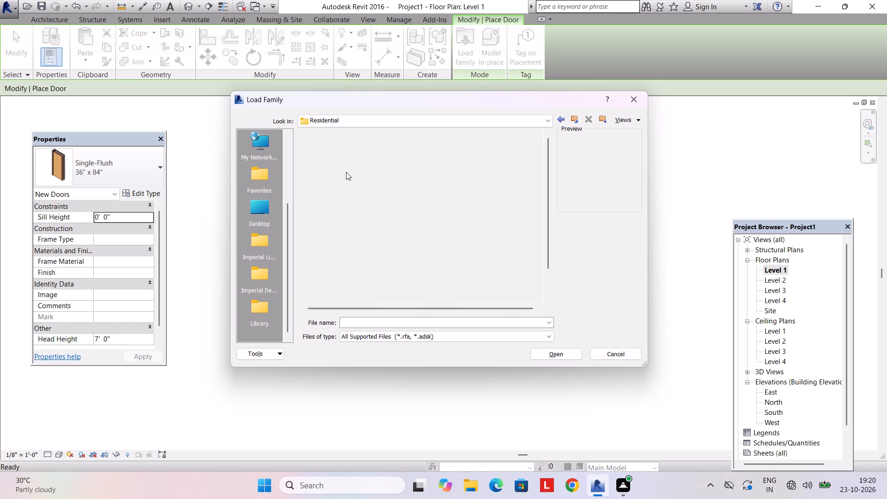
left_click(380, 160)
left_click(382, 155)
left_click(382, 152)
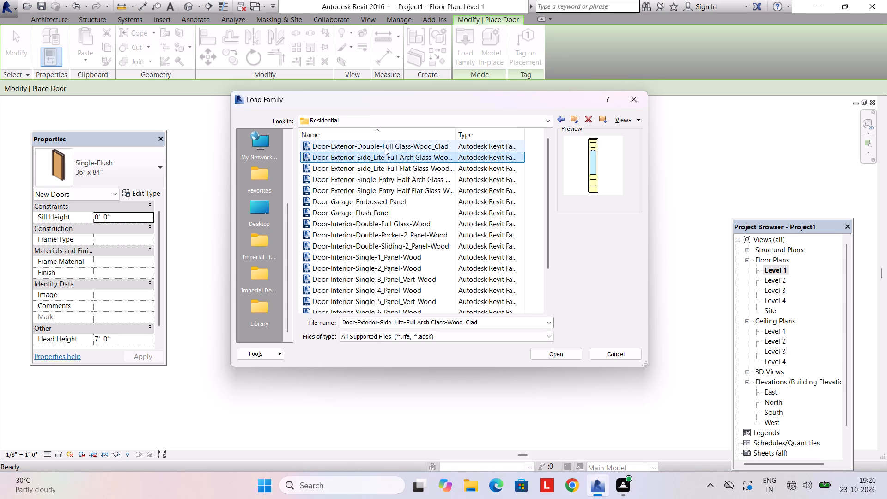
left_click(385, 147)
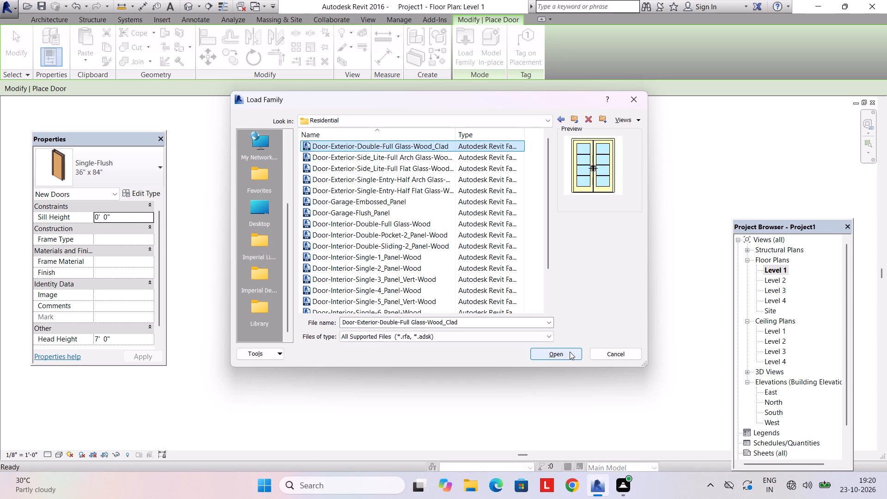
left_click(570, 352)
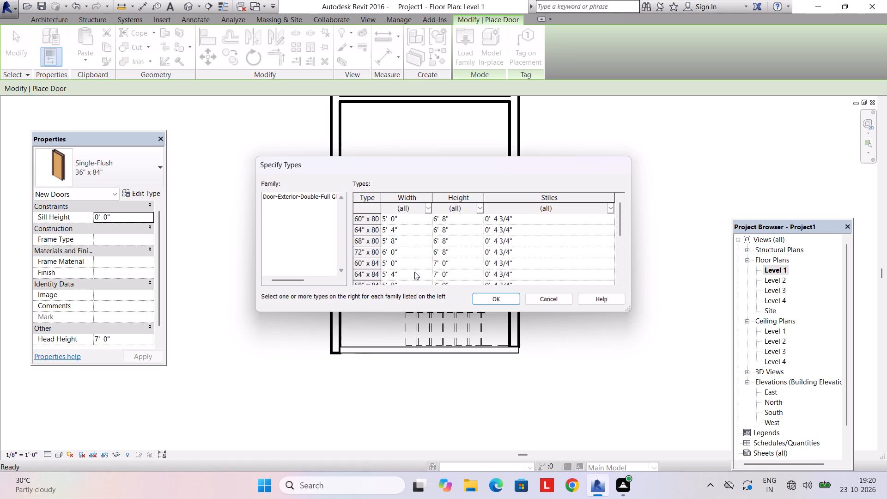
left_click(401, 259)
left_click(503, 298)
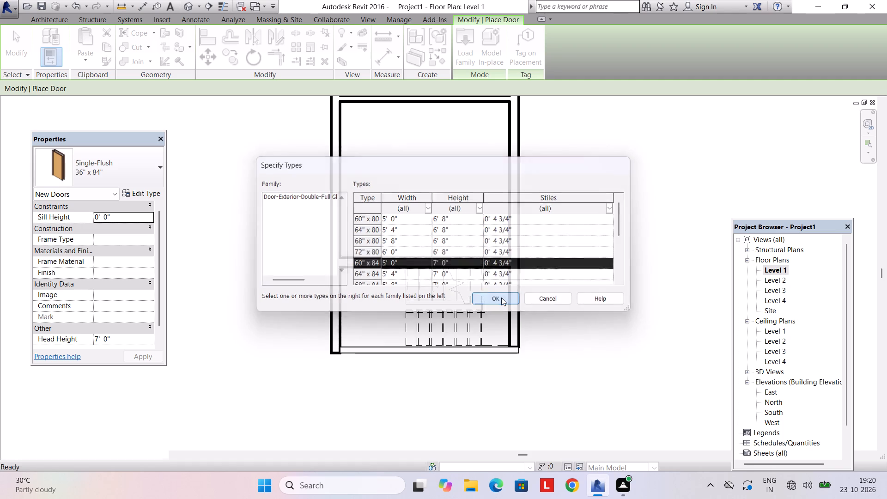
Set the width of the double glass door's 60" x 84" type to 3'.
left_click(147, 198)
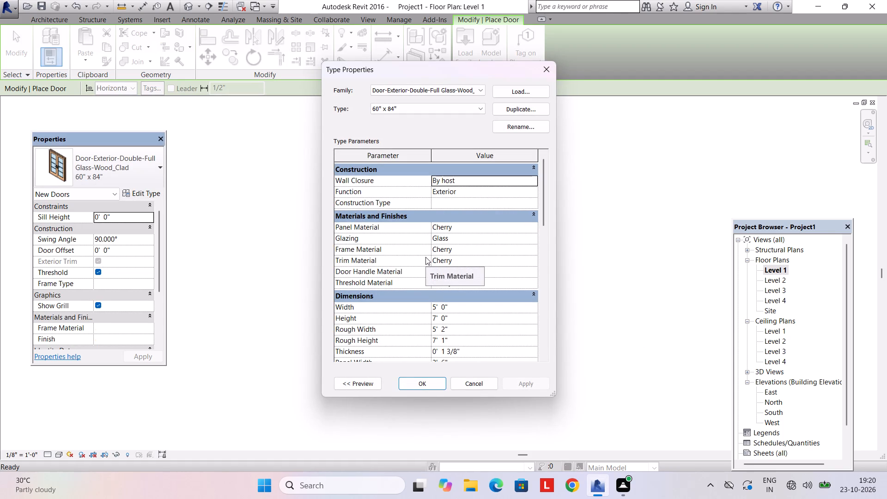
left_click(468, 304)
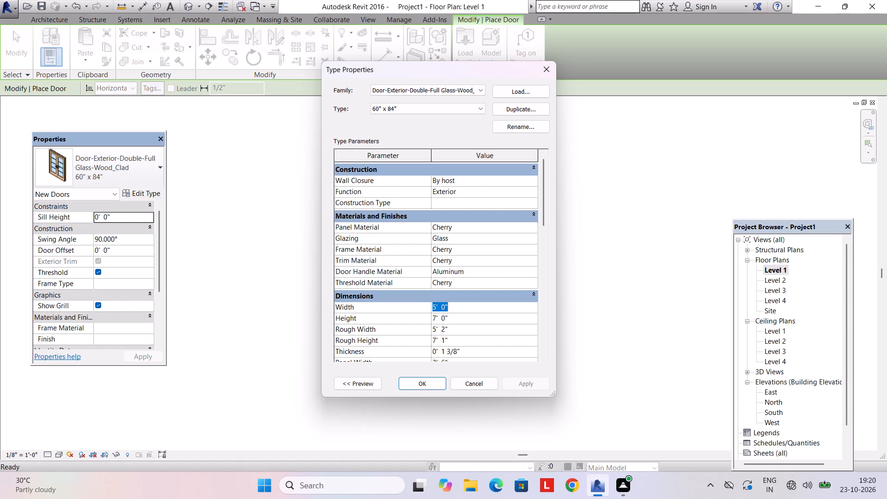
type("3'")
key("Return")
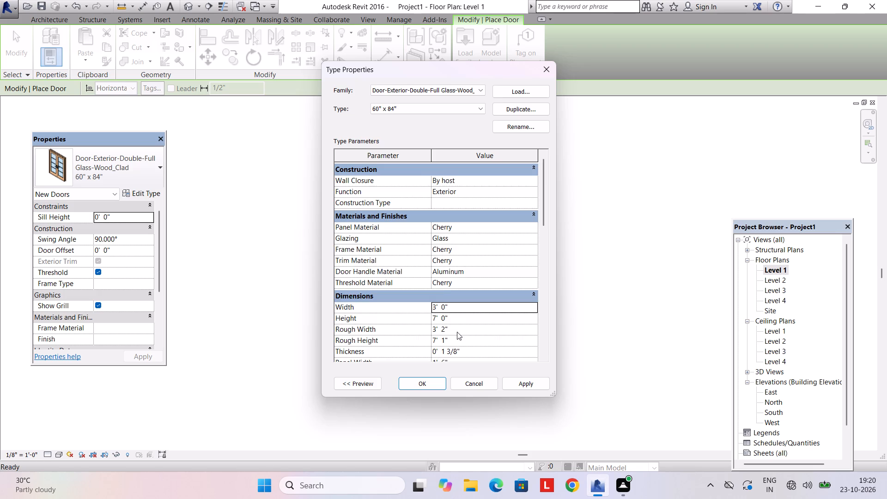
scroll(457, 332, "down", 2)
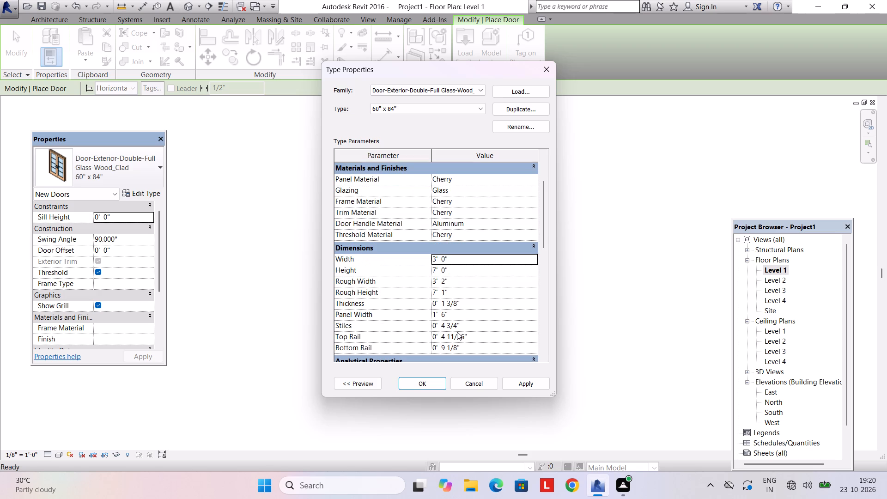
left_click(431, 381)
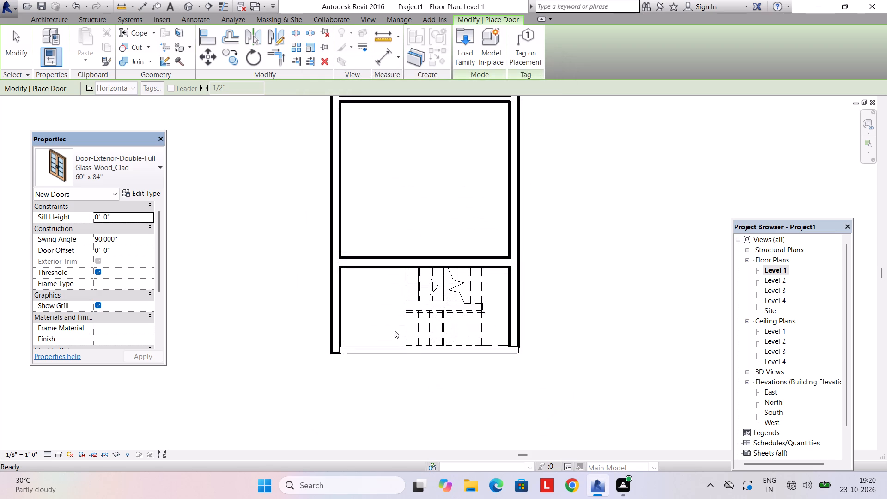
Start placing the double glass door in the cross wall next to the stair on Level 1.
left_click(30, 22)
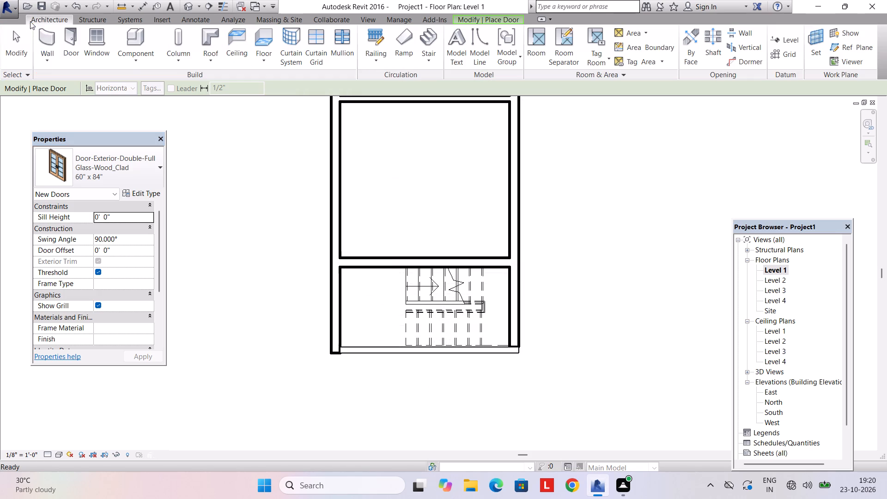
left_click(71, 39)
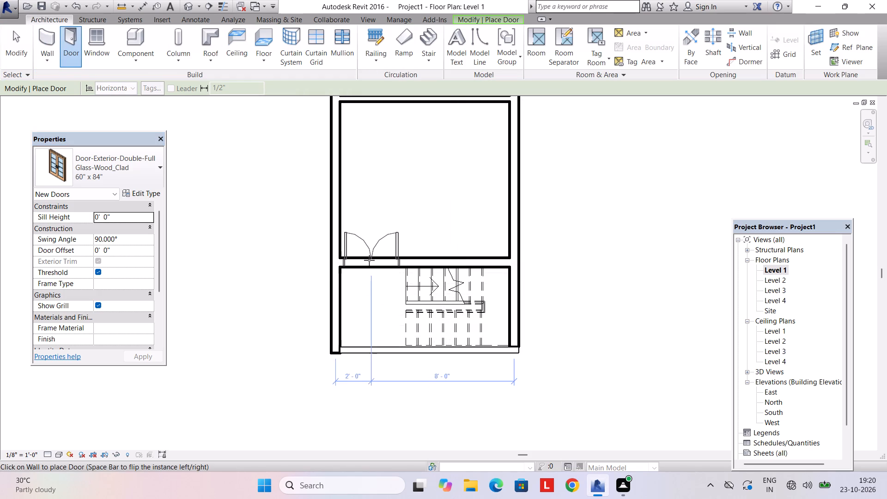
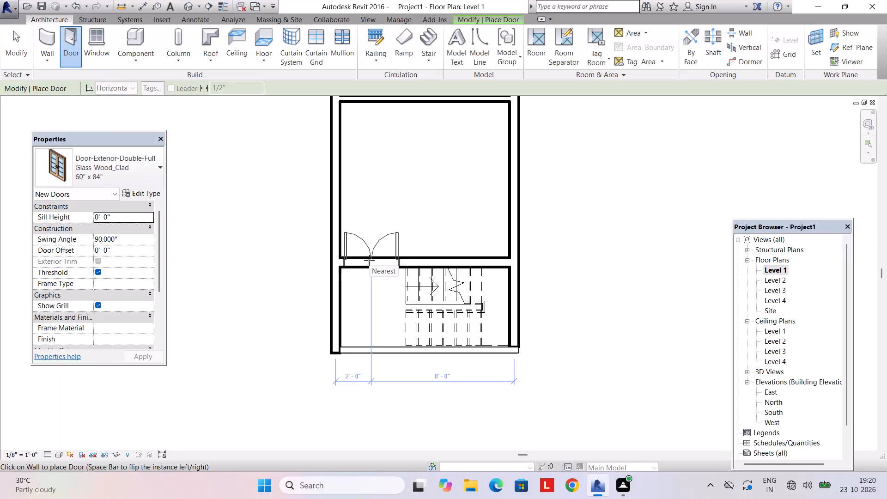
Place the double glass door in the cross wall beside the stair on Level 1, centred 2'-0" from the west wall.
left_click(369, 260)
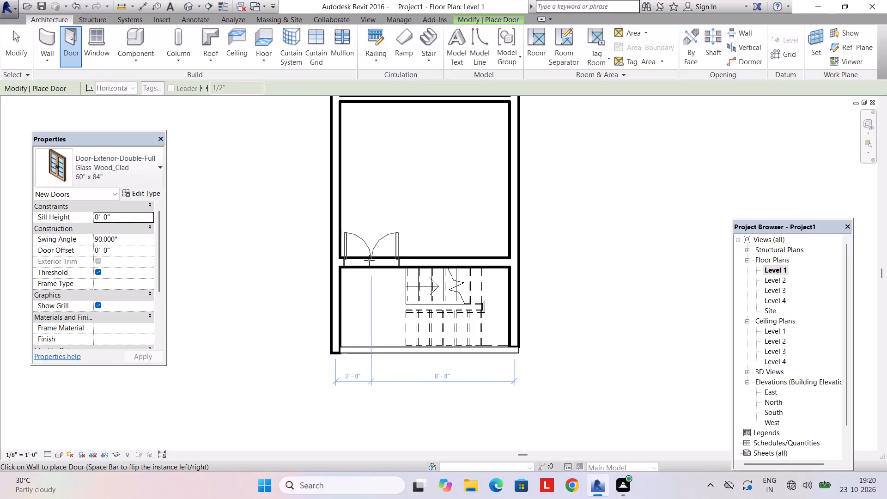
scroll(374, 261, "up", 2)
key("Escape")
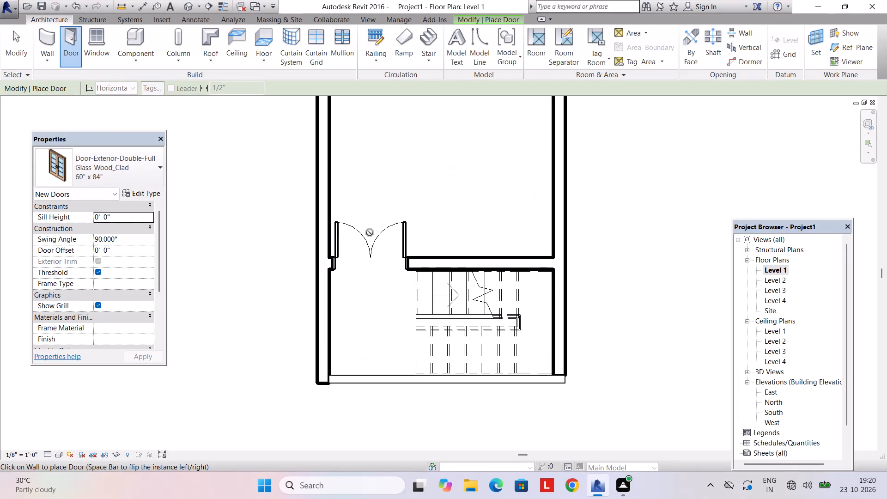
key("Escape")
Examine the placed double glass door, the stair and the rooms behind them from several 3D angles.
left_click(377, 20)
left_click(332, 39)
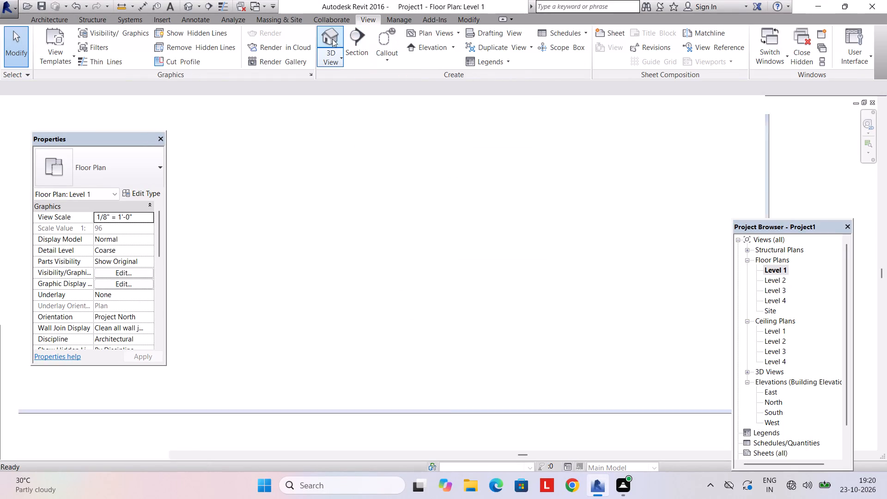
middle_click_drag(391, 262, 383, 182, "shift")
scroll(355, 327, "up", 3)
middle_click_drag(355, 324, 379, 281, "shift")
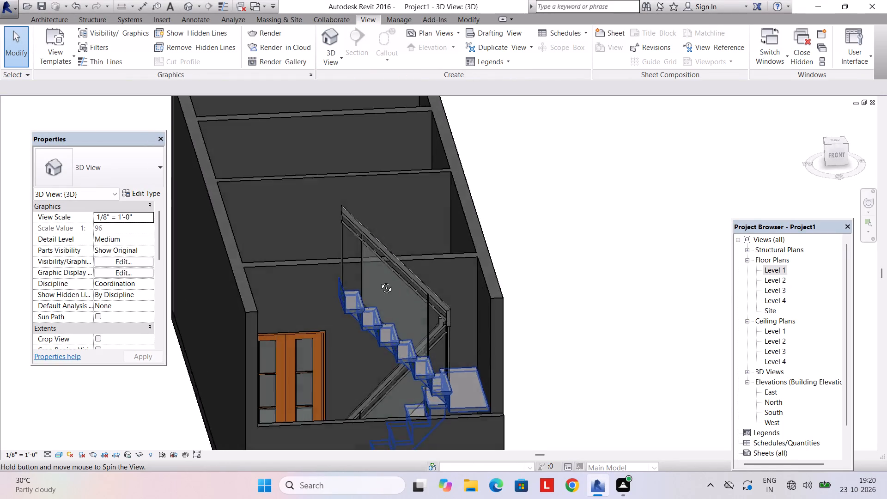
middle_click_drag(379, 281, 314, 384, "shift")
scroll(351, 282, "down", 4)
middle_click_drag(352, 281, 350, 359, "shift")
middle_click_drag(368, 251, 363, 346)
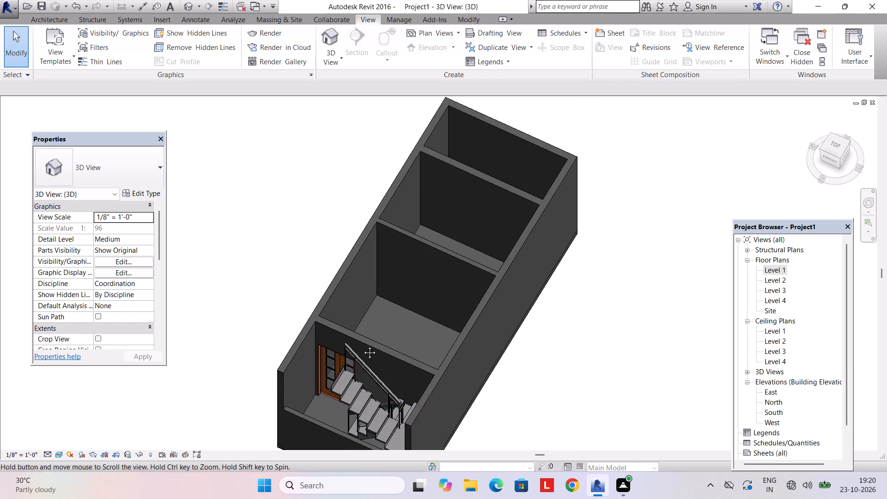
middle_click_drag(363, 346, 362, 351)
middle_click_drag(364, 353, 549, 304, "shift")
middle_click_drag(489, 344, 462, 325, "shift")
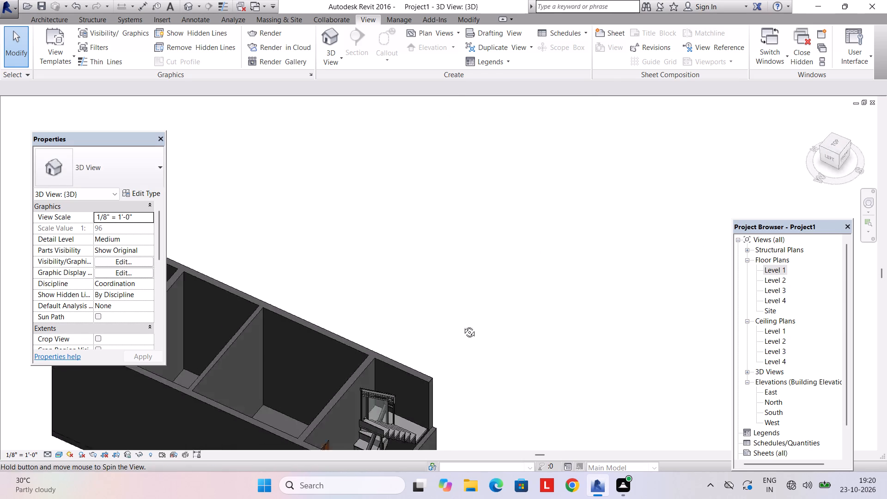
middle_click_drag(462, 325, 380, 222, "shift")
scroll(444, 365, "down", 3)
middle_click_drag(442, 387, 414, 353)
middle_click_drag(377, 404, 349, 434, "shift")
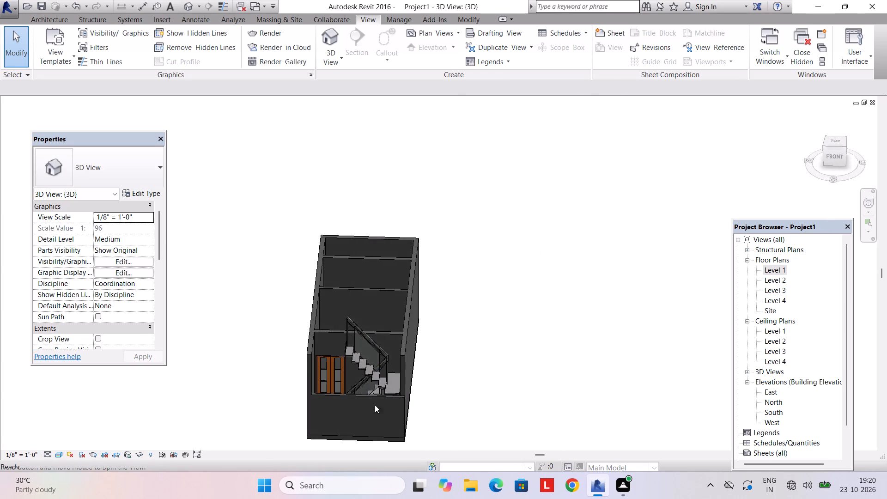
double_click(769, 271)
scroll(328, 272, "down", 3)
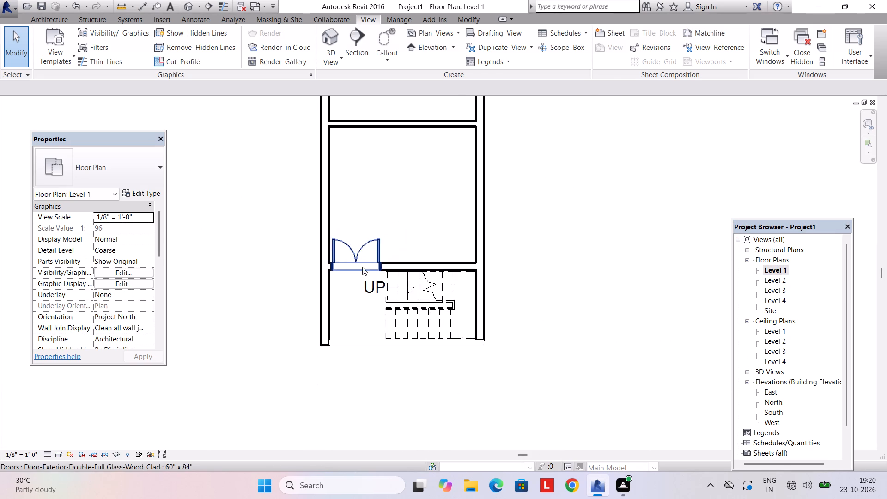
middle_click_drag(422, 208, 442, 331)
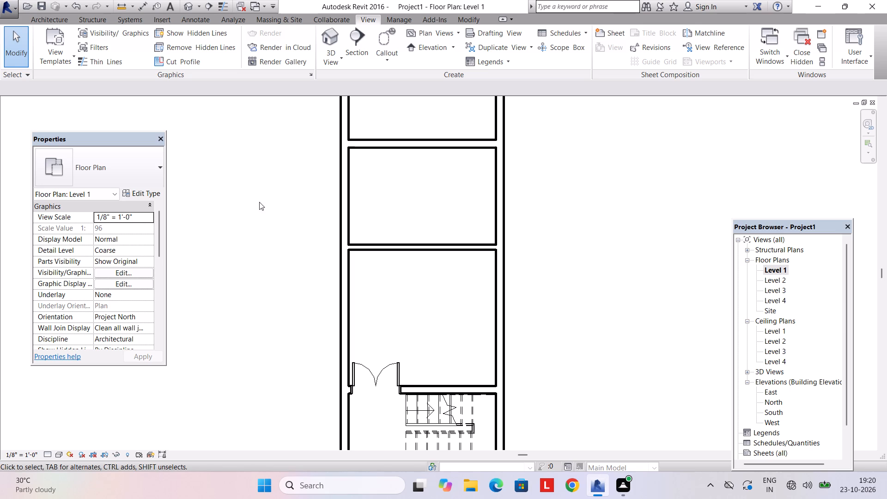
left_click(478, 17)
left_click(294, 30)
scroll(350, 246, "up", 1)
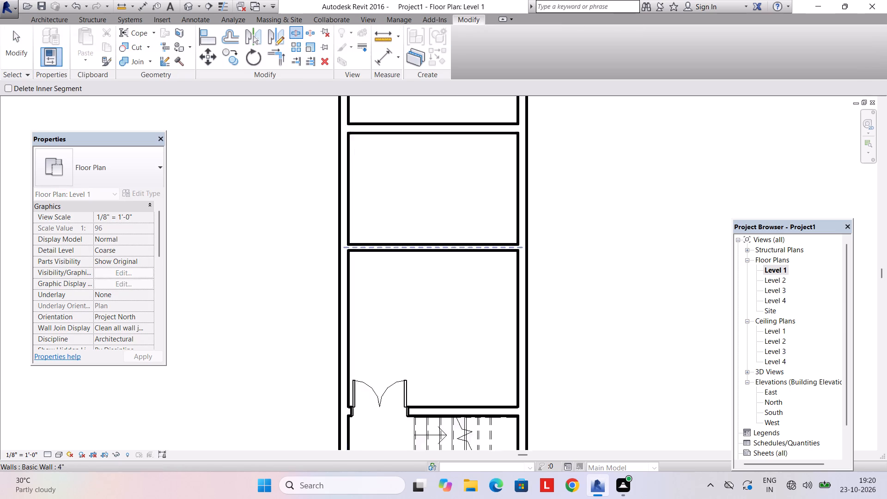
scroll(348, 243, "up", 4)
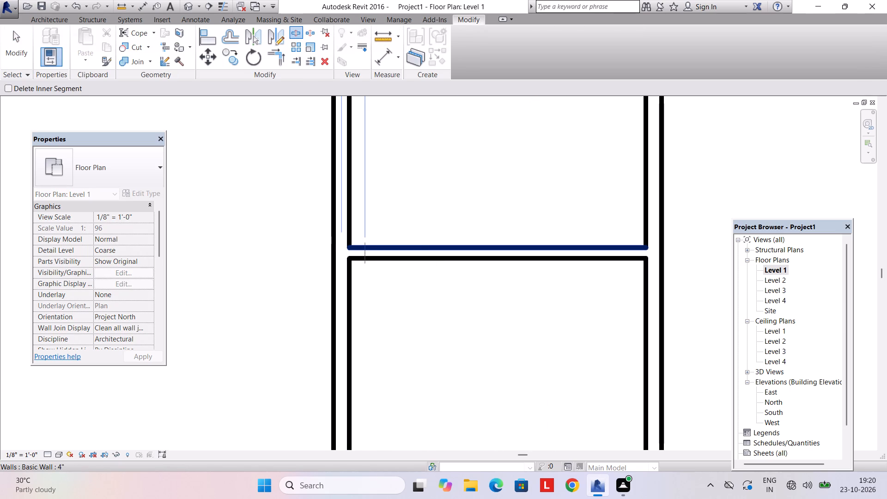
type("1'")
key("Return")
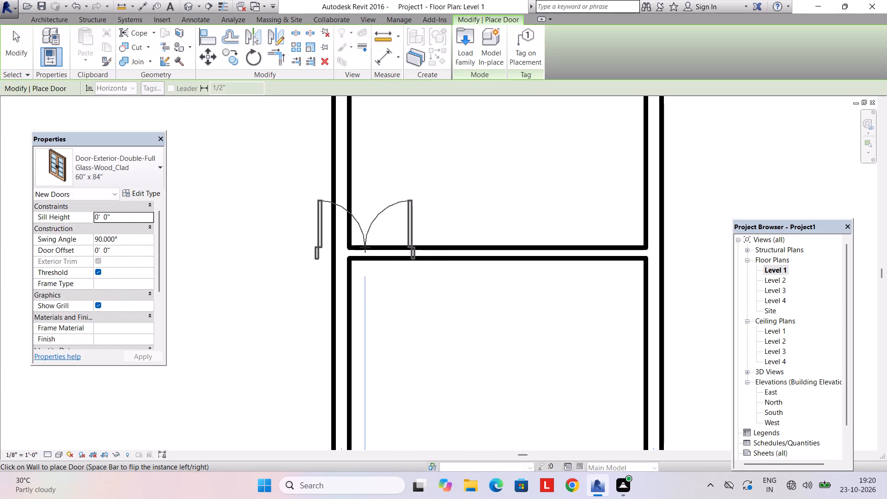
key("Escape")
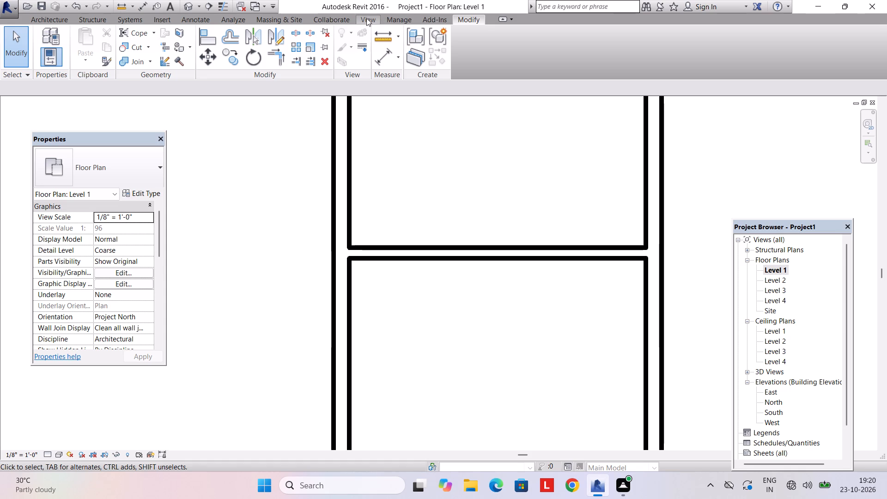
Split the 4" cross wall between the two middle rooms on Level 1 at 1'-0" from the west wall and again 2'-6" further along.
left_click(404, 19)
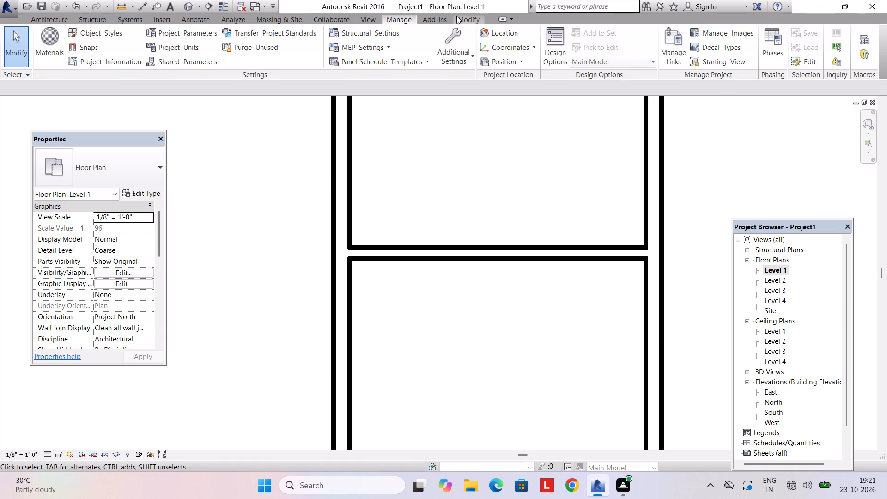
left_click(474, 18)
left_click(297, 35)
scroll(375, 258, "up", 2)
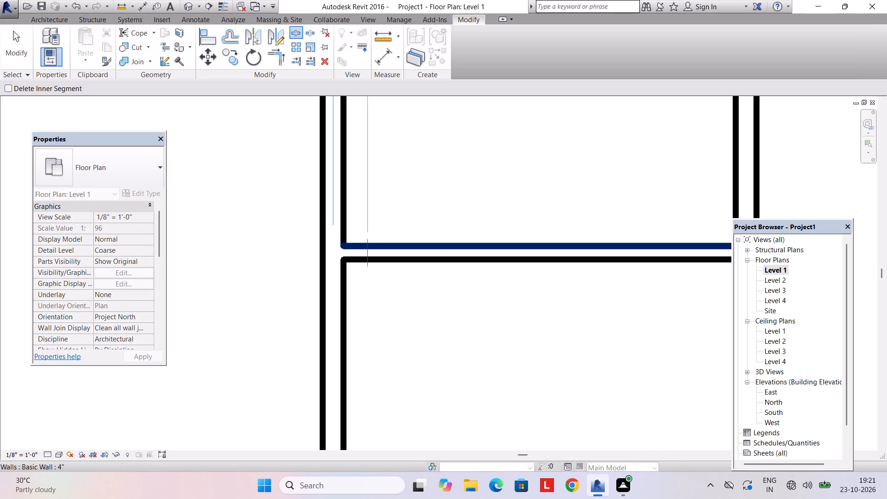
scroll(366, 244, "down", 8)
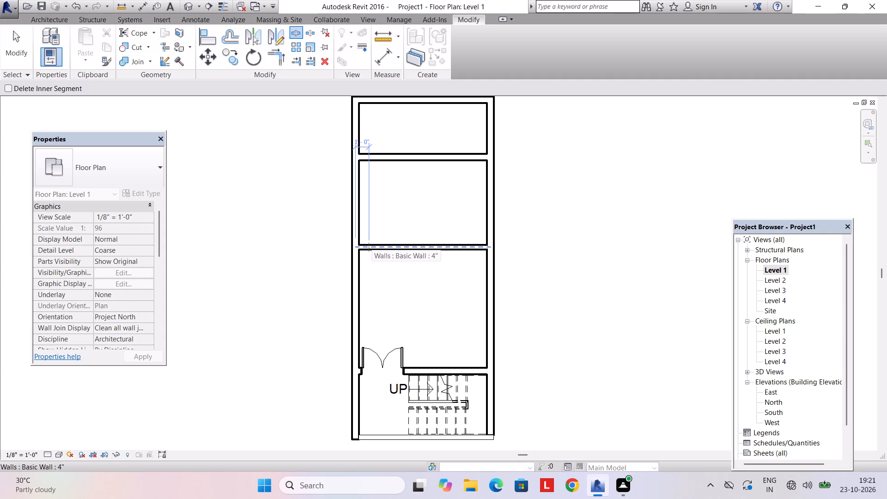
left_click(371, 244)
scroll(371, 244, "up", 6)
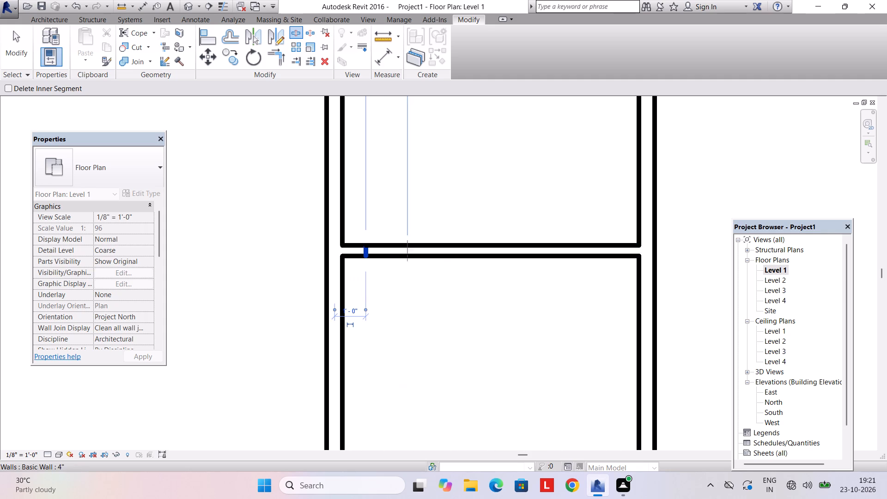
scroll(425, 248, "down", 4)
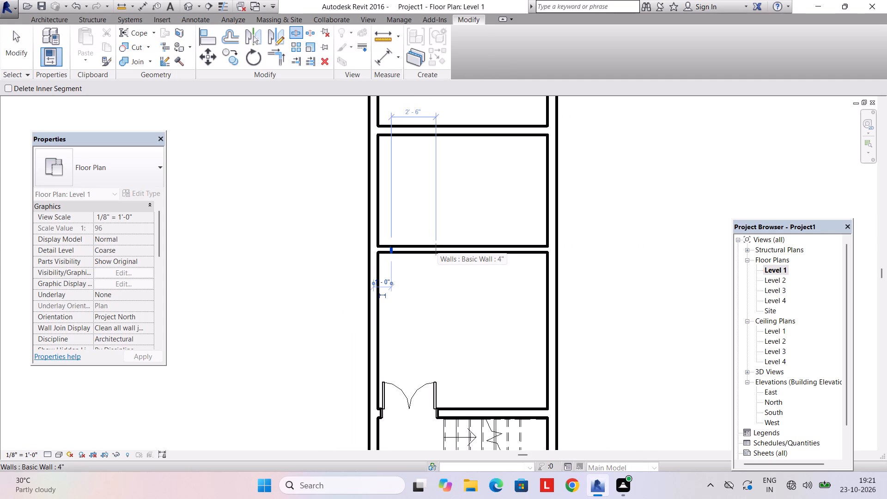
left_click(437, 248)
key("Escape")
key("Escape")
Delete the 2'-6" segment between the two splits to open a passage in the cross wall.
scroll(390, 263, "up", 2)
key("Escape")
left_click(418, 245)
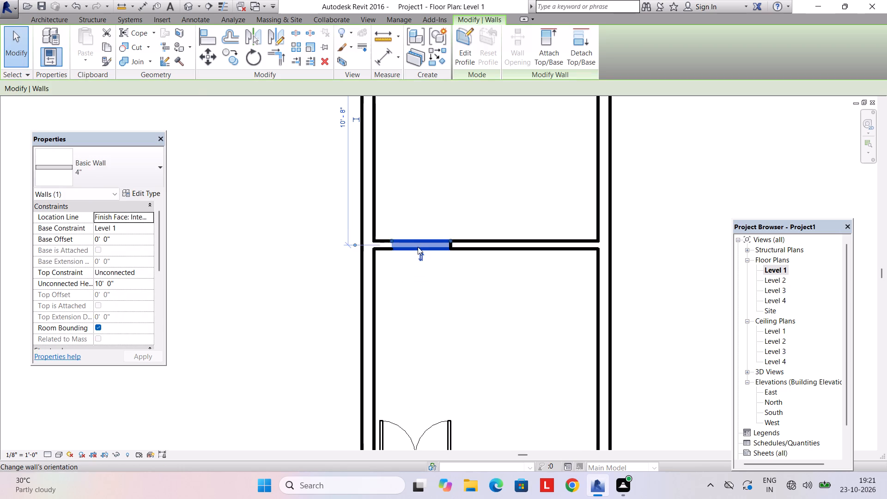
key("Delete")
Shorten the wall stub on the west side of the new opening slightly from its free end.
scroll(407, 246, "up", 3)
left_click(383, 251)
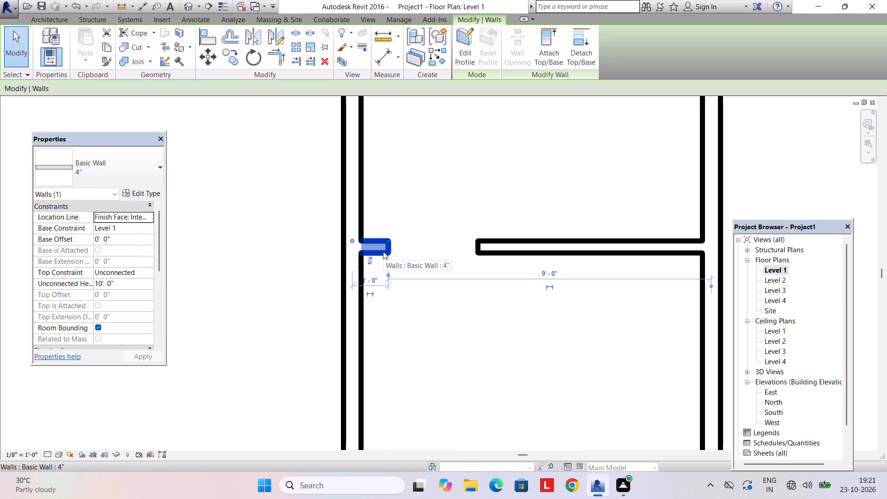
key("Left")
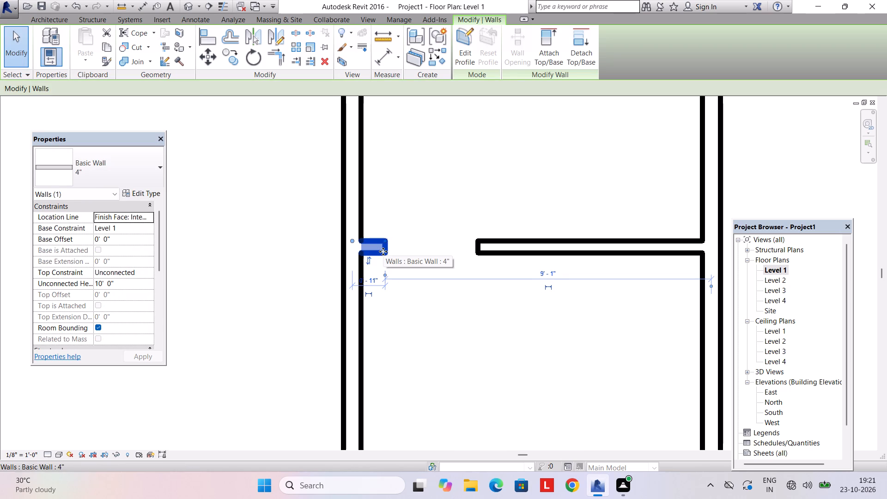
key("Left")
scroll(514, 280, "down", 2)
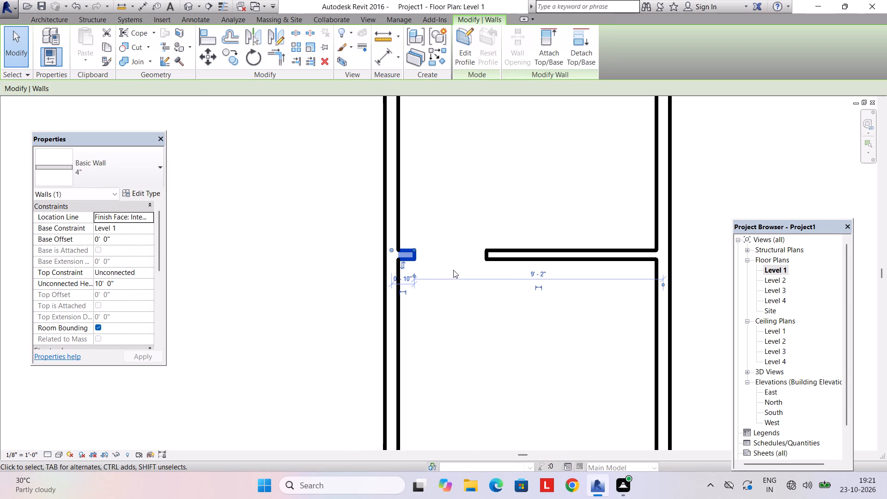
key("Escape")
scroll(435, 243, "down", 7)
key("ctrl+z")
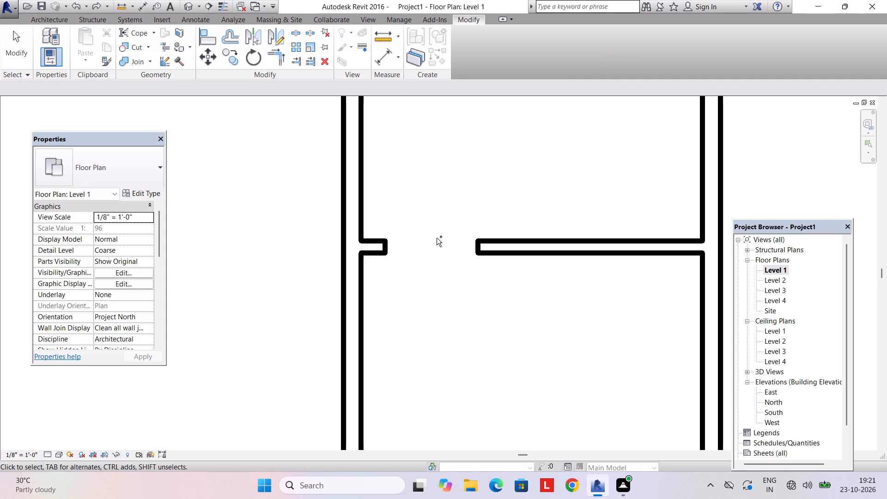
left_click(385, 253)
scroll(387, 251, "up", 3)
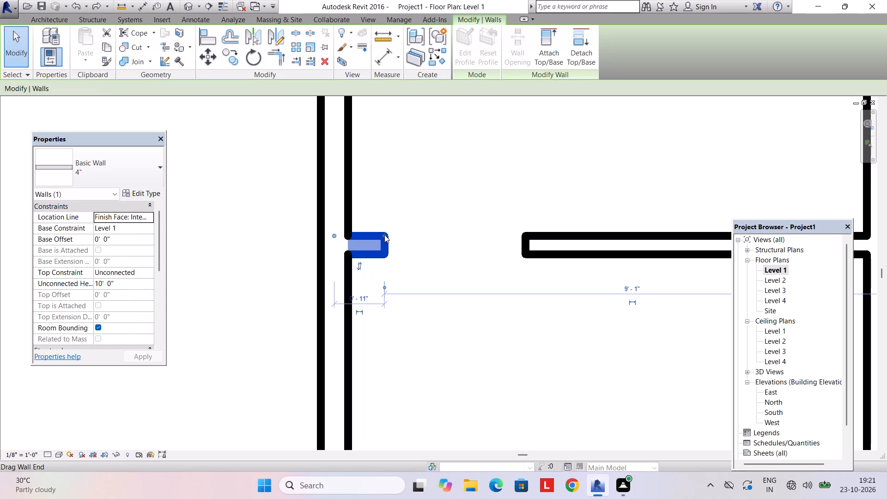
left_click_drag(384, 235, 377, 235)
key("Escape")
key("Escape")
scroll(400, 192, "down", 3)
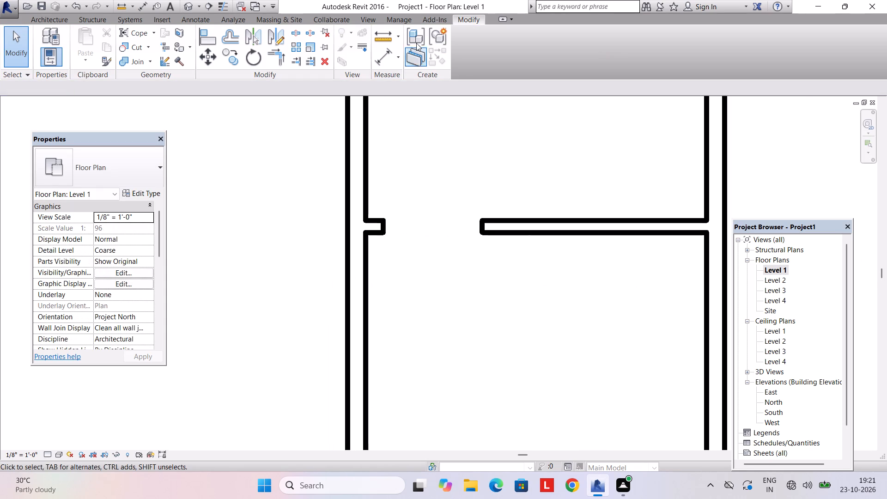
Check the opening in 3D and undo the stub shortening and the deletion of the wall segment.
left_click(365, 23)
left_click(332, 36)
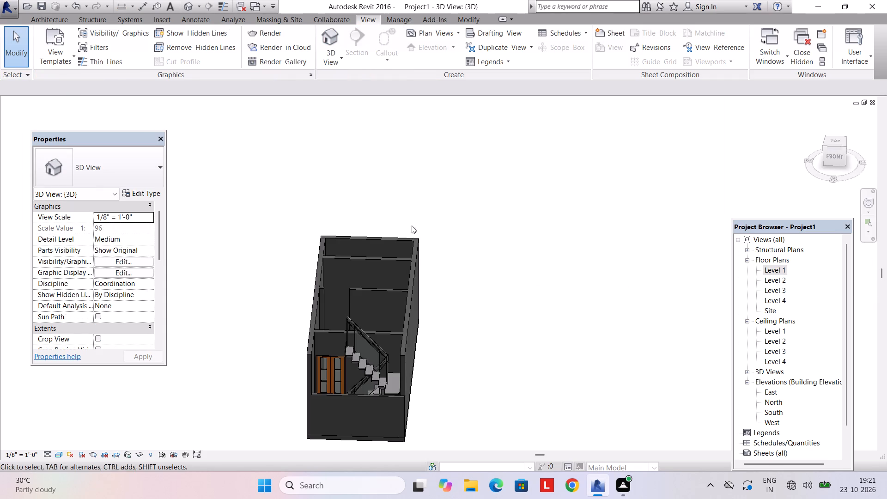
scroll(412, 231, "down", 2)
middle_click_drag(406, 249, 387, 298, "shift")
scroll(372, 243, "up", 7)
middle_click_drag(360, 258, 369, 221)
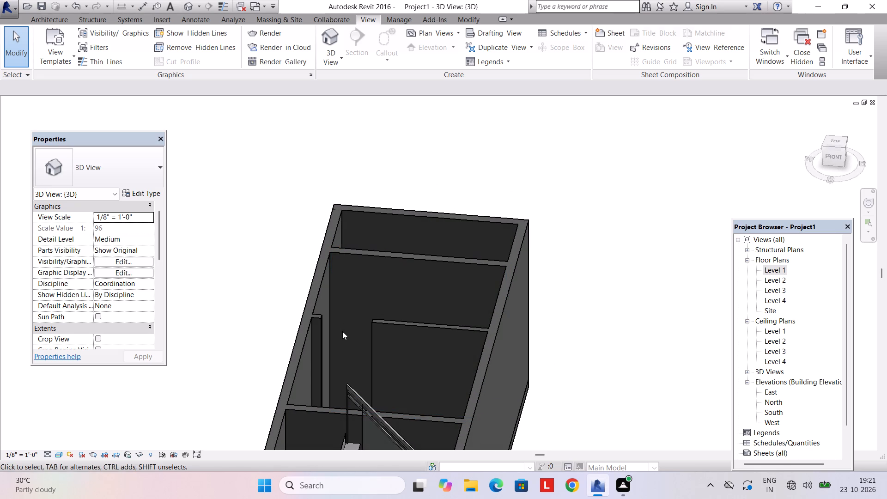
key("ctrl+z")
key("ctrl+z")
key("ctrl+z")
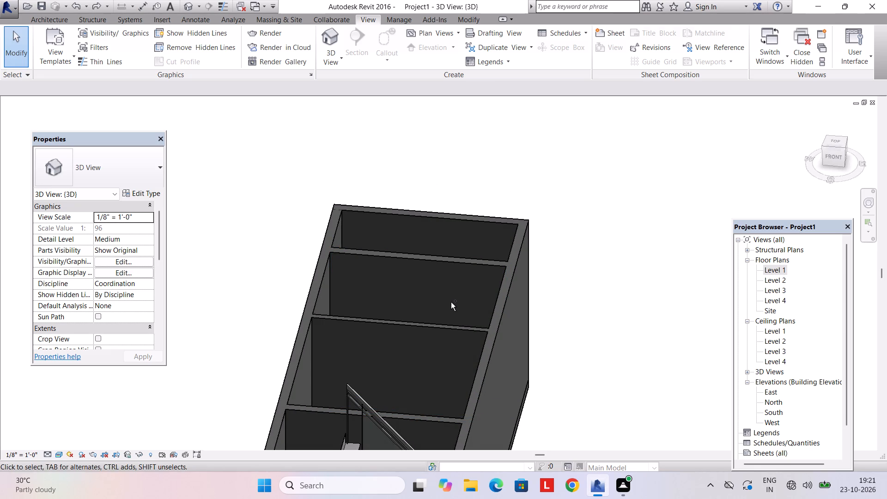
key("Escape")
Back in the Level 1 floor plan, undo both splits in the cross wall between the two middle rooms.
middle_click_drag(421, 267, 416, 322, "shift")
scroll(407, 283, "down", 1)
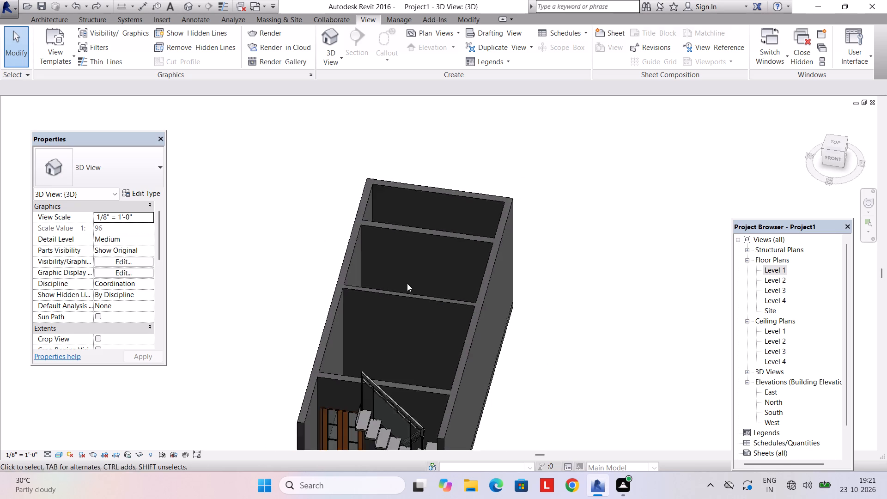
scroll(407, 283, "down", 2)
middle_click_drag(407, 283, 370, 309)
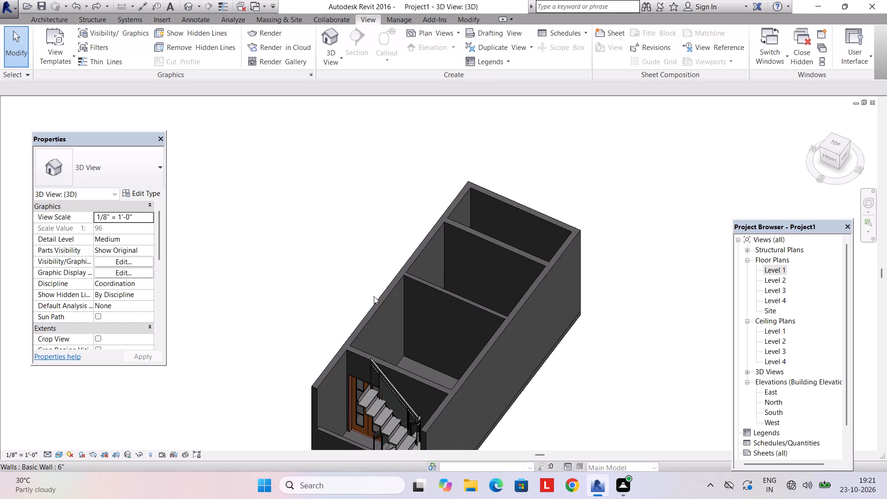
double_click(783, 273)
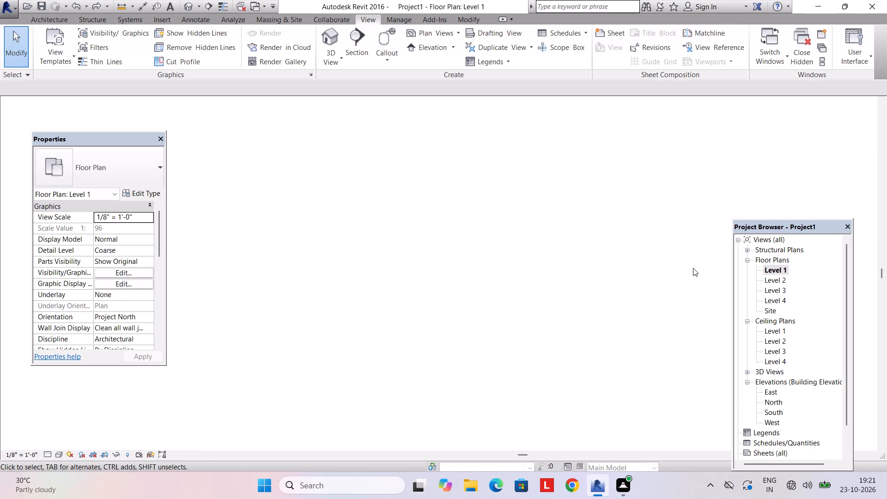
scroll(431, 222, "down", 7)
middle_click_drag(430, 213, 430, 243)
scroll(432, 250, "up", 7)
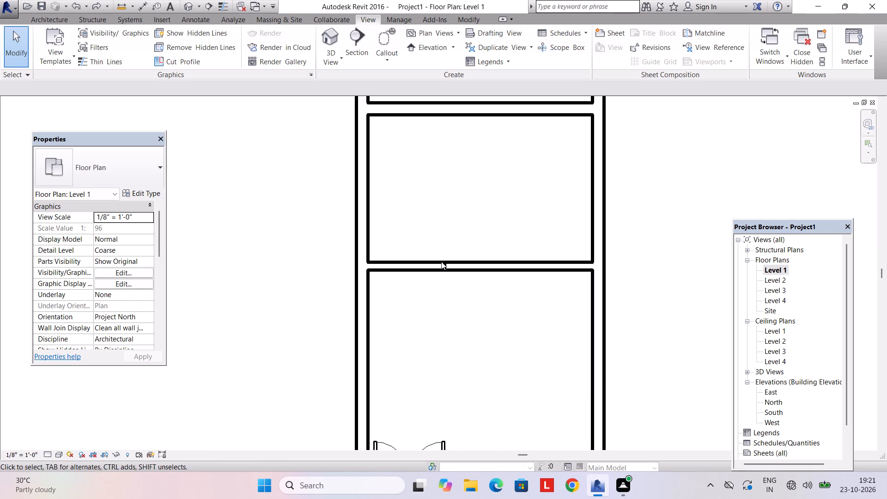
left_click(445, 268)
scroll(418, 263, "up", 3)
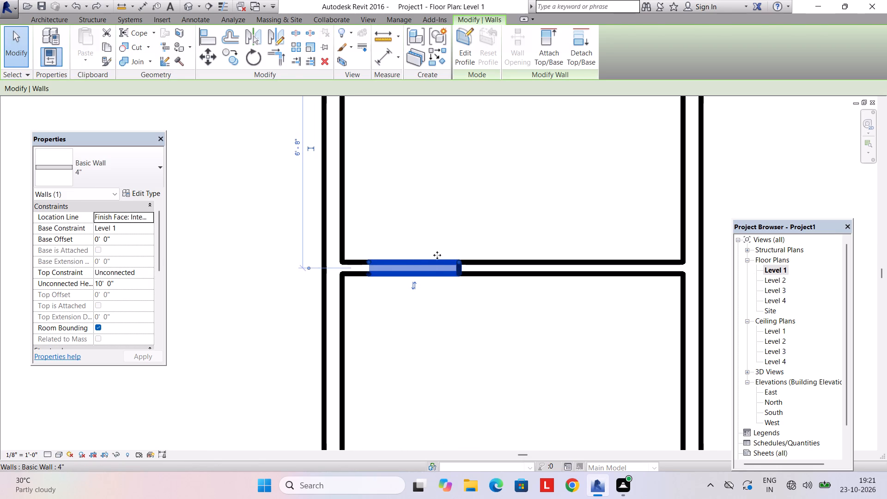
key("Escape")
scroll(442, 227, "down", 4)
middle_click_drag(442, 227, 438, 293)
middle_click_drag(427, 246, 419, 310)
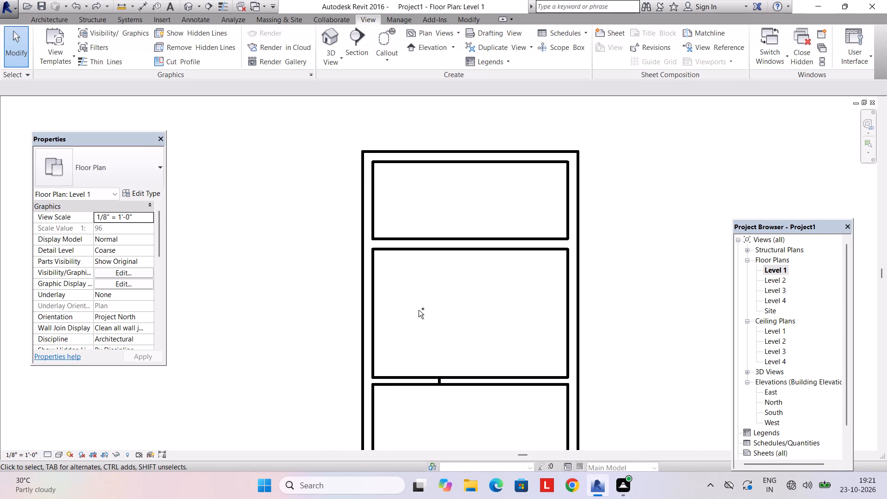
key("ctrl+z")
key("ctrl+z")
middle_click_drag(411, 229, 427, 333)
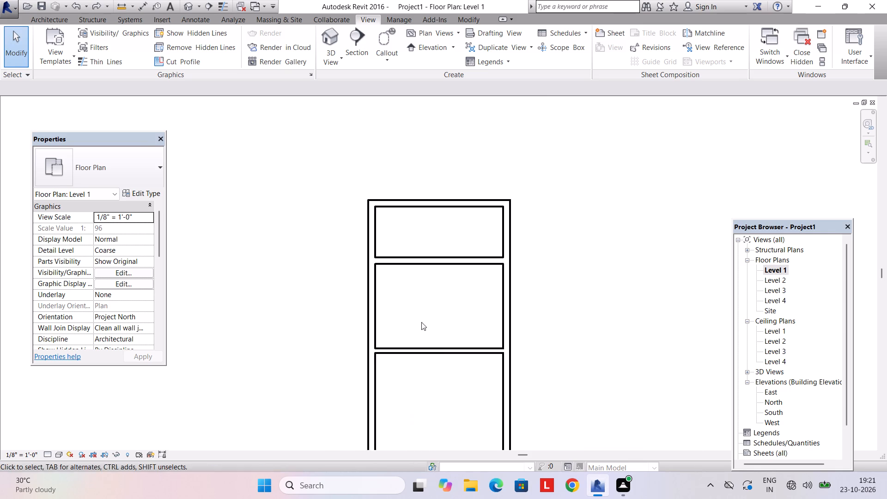
Duplicate the Single-Flush 36" x 84" door type under the name 2.5' and set its width to 2.5'.
scroll(411, 278, "up", 4)
middle_click_drag(375, 258, 399, 277)
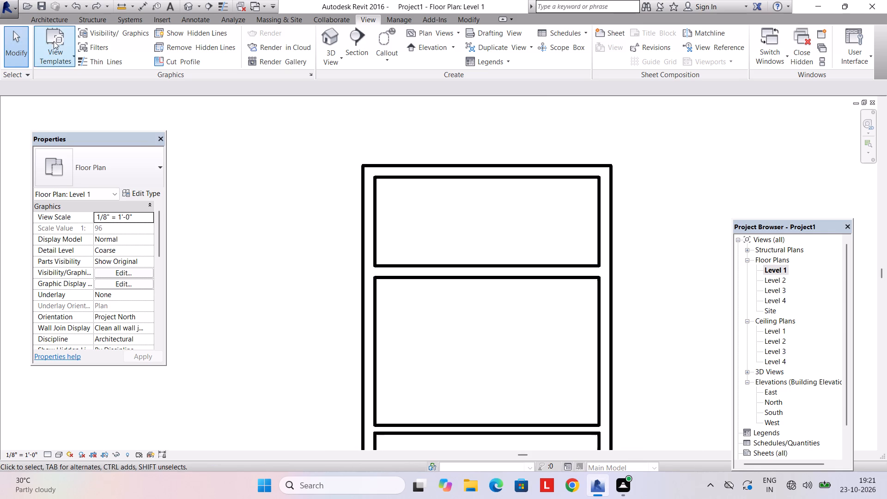
left_click(55, 20)
left_click(69, 46)
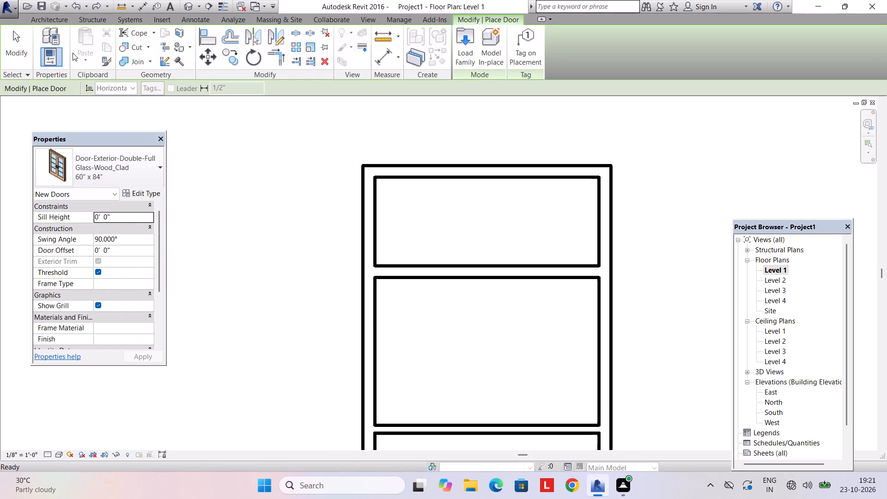
left_click(126, 170)
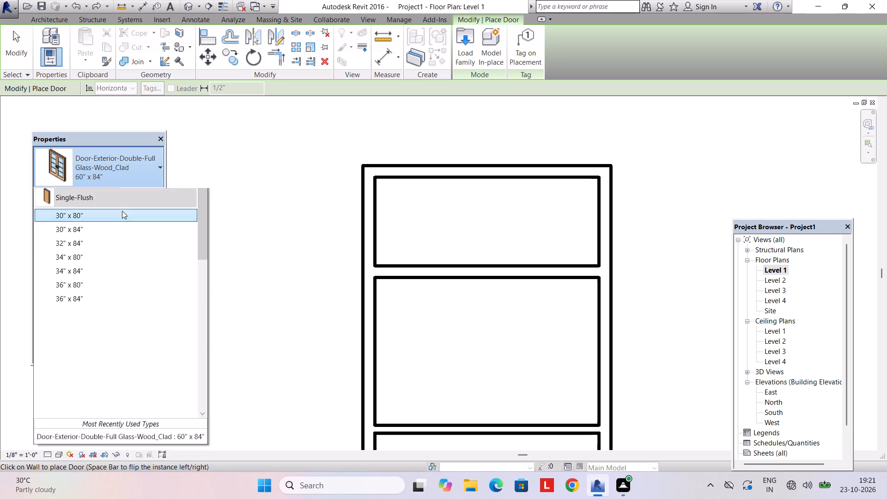
left_click(102, 352)
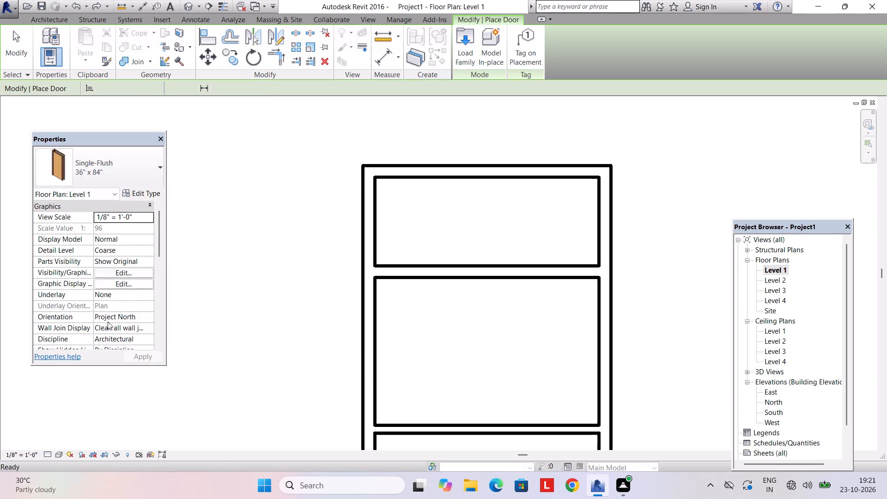
left_click(145, 196)
left_click(529, 112)
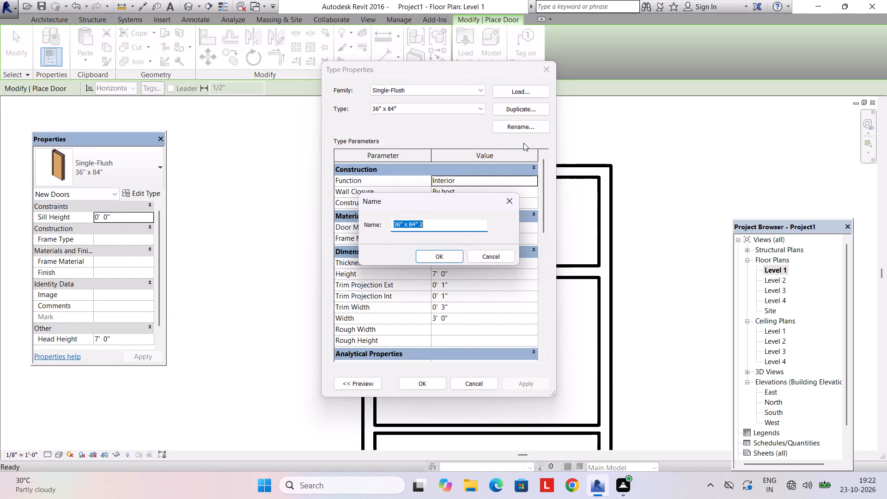
type("2.5'")
key("Return")
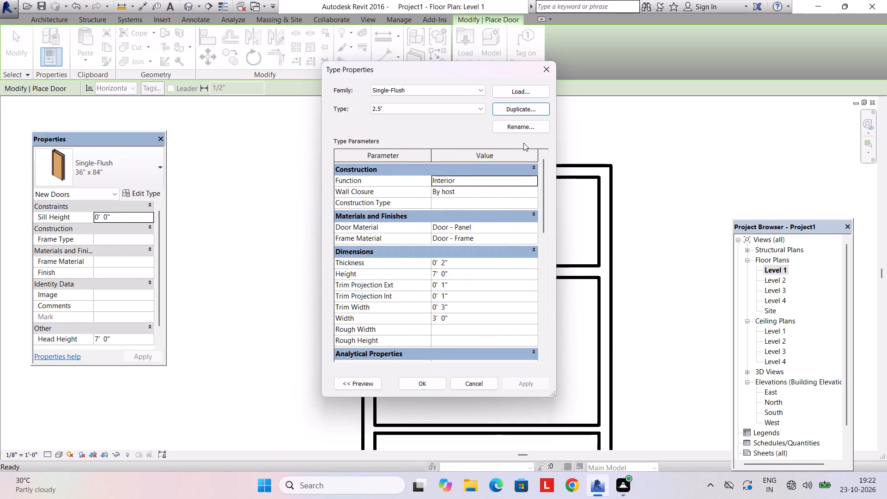
left_click(456, 319)
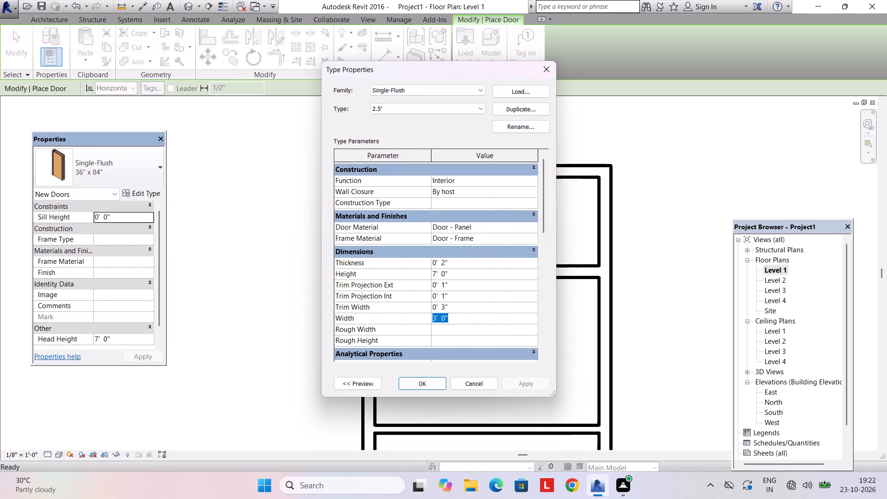
type("2.5'")
key("Return")
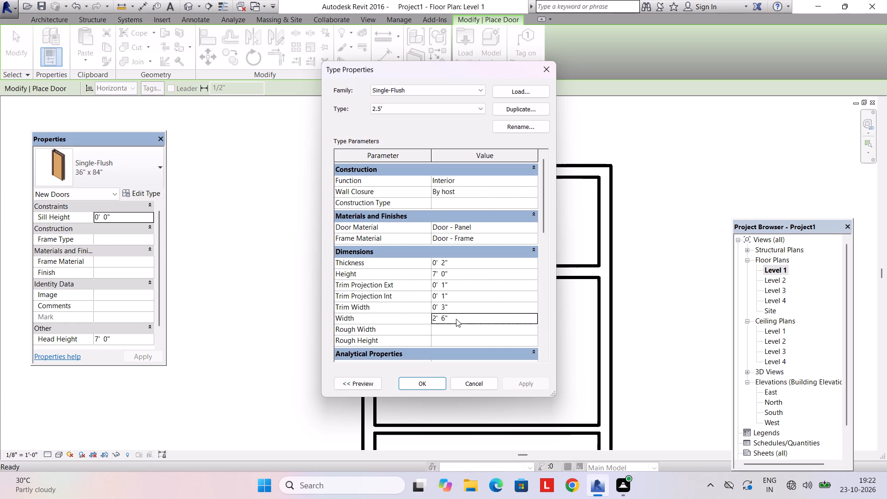
left_click(427, 387)
Place the 2.5' door at the west end of the northernmost cross wall, swinging south into the adjoining room.
scroll(399, 276, "up", 3)
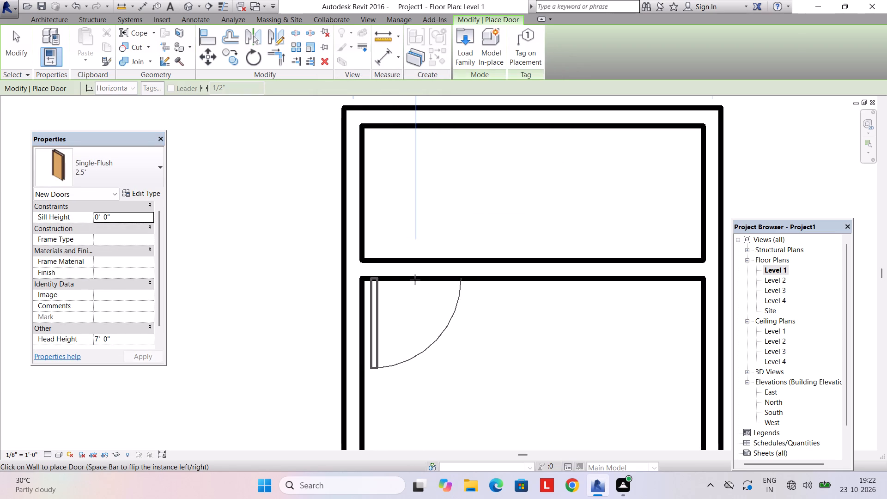
left_click(414, 280)
key("Escape")
key("Escape")
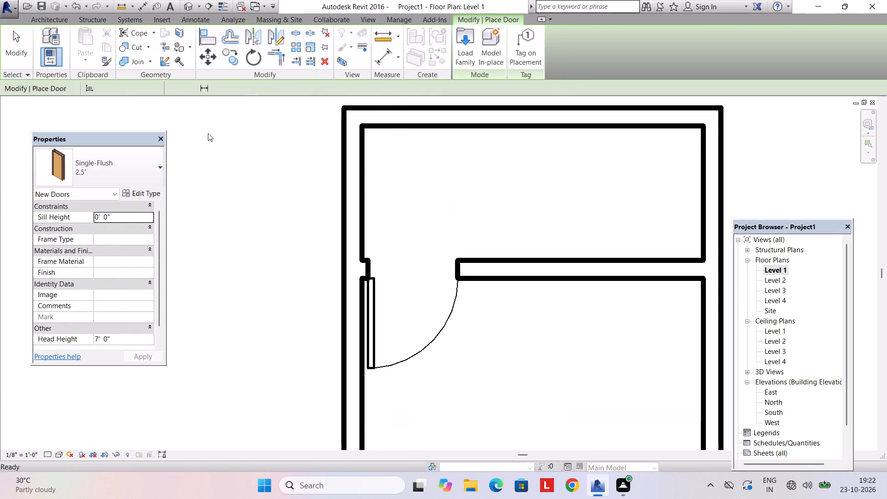
Draw a 4" partition wall through the northernmost room, 5' from the west side, from the cross wall to the north wall.
left_click(55, 36)
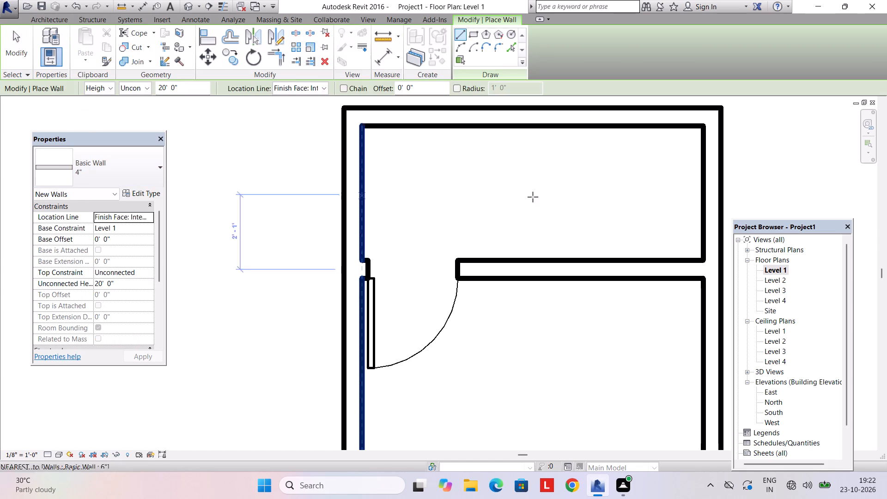
type("5;")
key("BackSpace")
key("apostrophe")
key("Return")
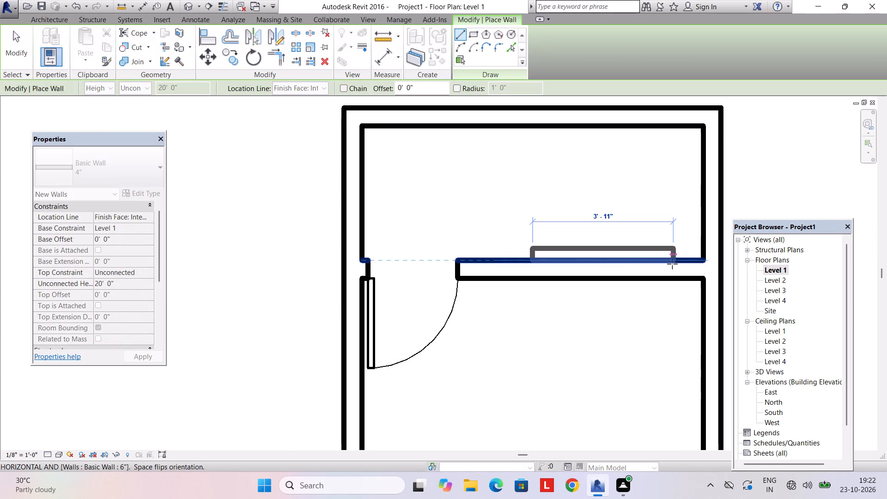
left_click(529, 130)
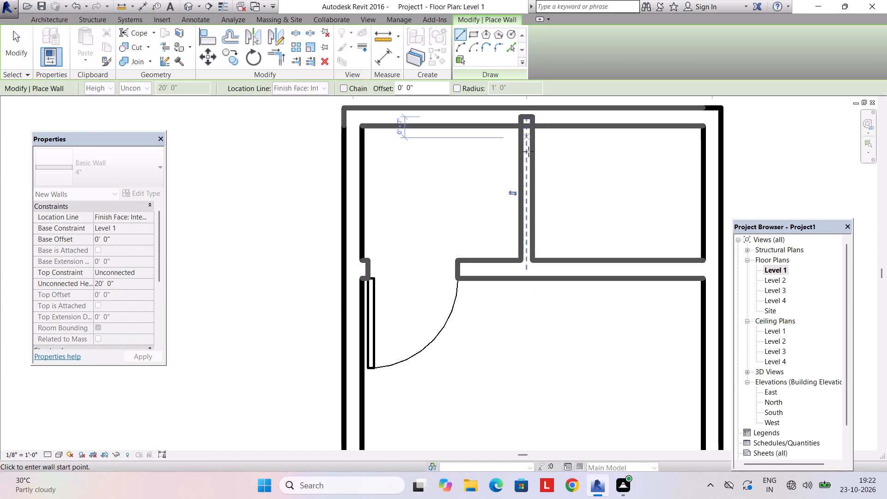
key("Escape")
scroll(542, 196, "down", 3)
middle_click_drag(542, 201, 522, 255)
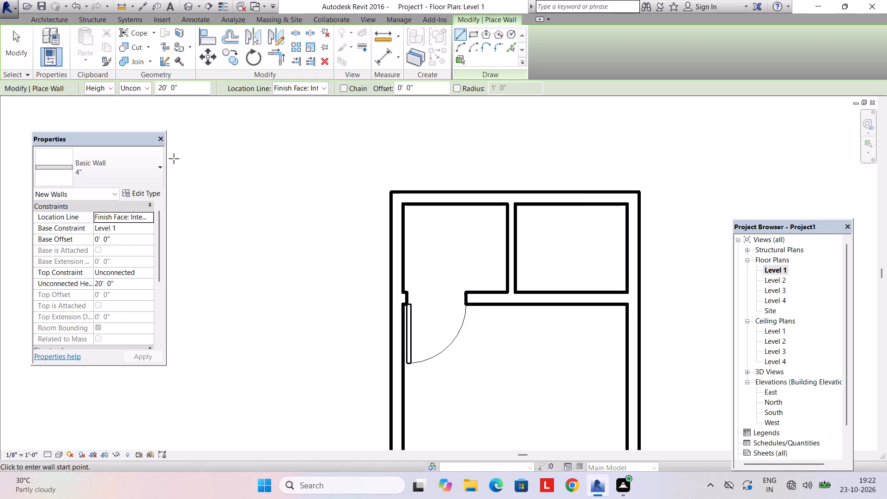
key("Escape")
Place a 2.5' Single-Flush door in the new partition, hinged at its north end and swinging into the east room.
left_click(49, 21)
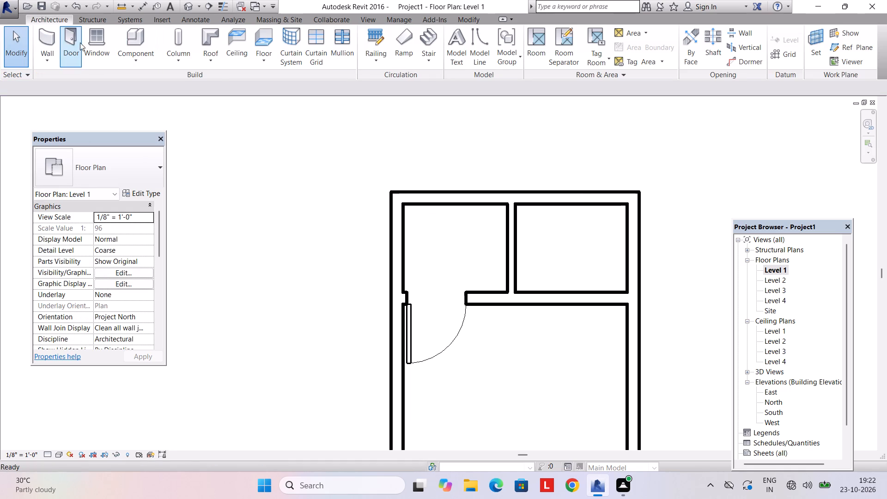
left_click(80, 38)
scroll(525, 219, "up", 1)
key("space")
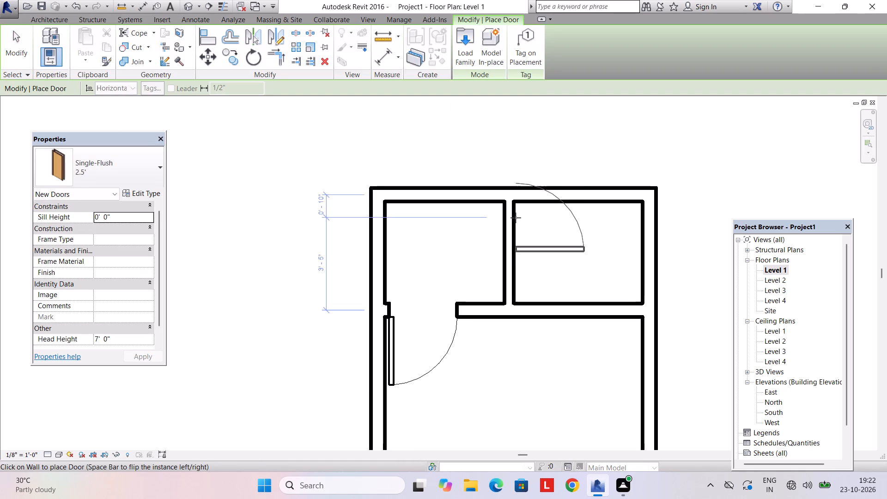
left_click(517, 242)
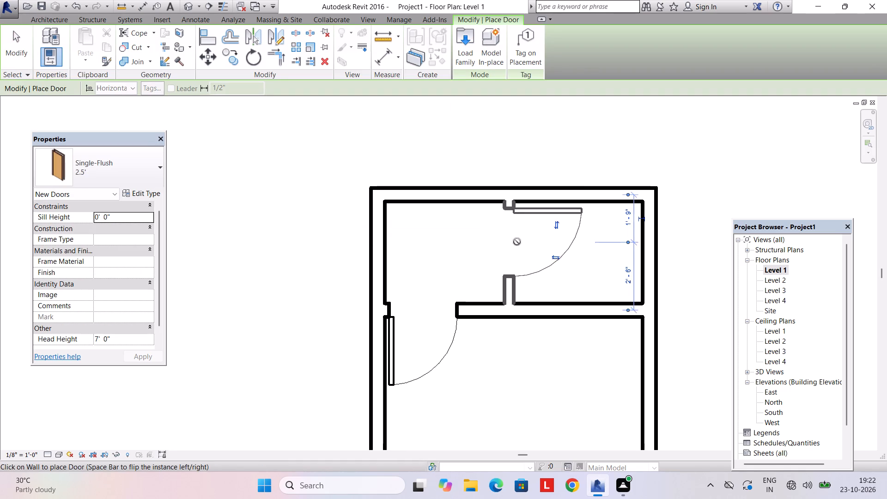
key("Escape")
key("Escape")
Nudge the partition door slightly north, closer to the outer wall.
scroll(500, 230, "up", 5)
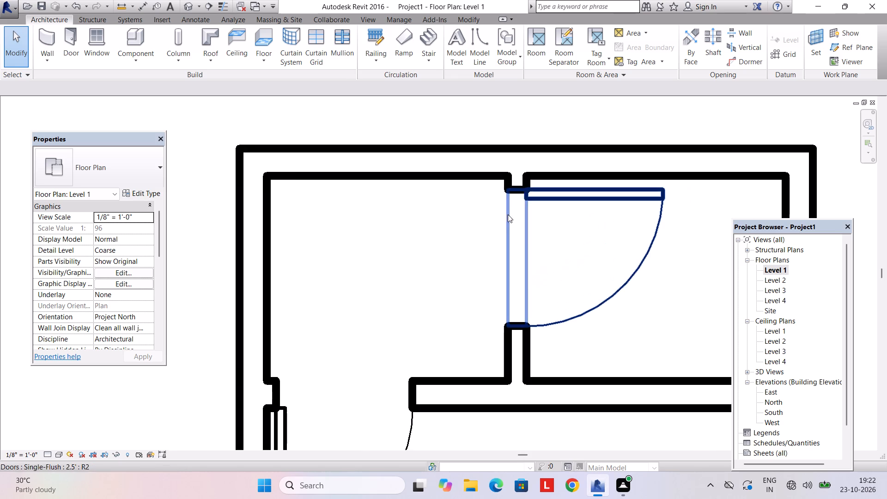
key("Escape")
scroll(481, 238, "down", 3)
scroll(496, 209, "up", 2)
left_click(506, 201)
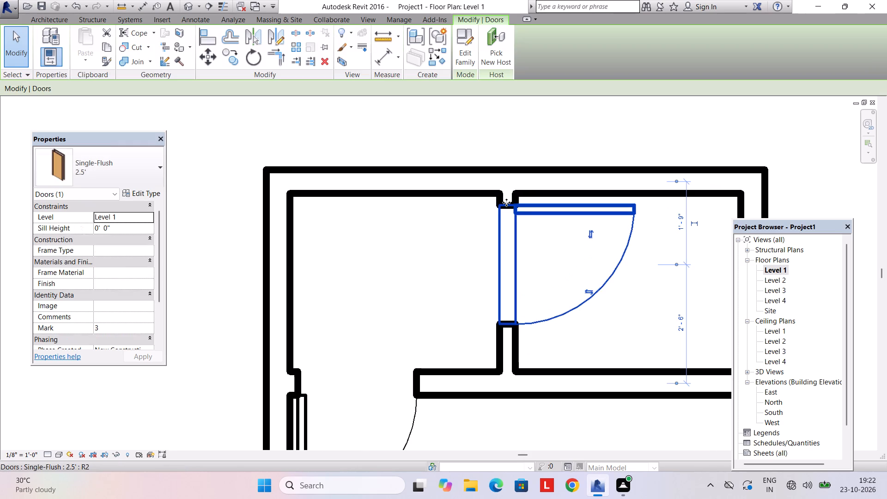
key("Up")
key("Up")
key("Down")
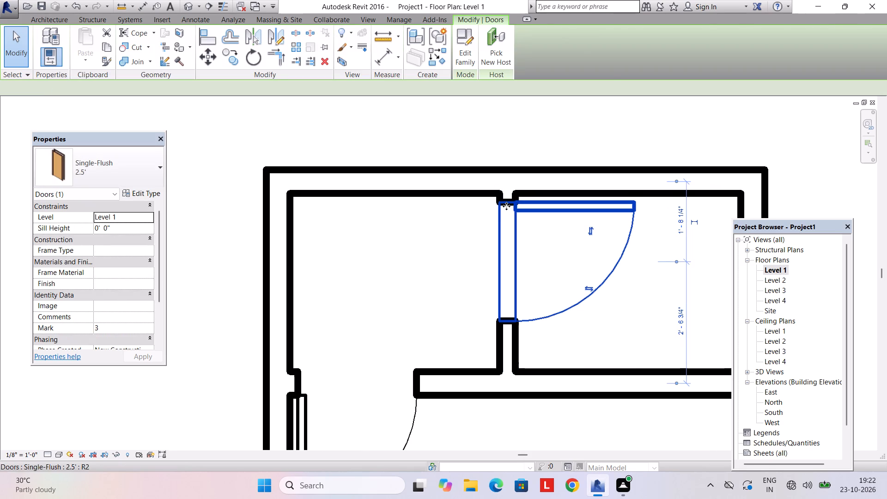
key("Escape")
Copy the three outer walls, the wall beside the stair, its double door, the stair and the south front wall to the clipboard.
scroll(503, 205, "down", 9)
middle_click_drag(452, 246, 423, 200)
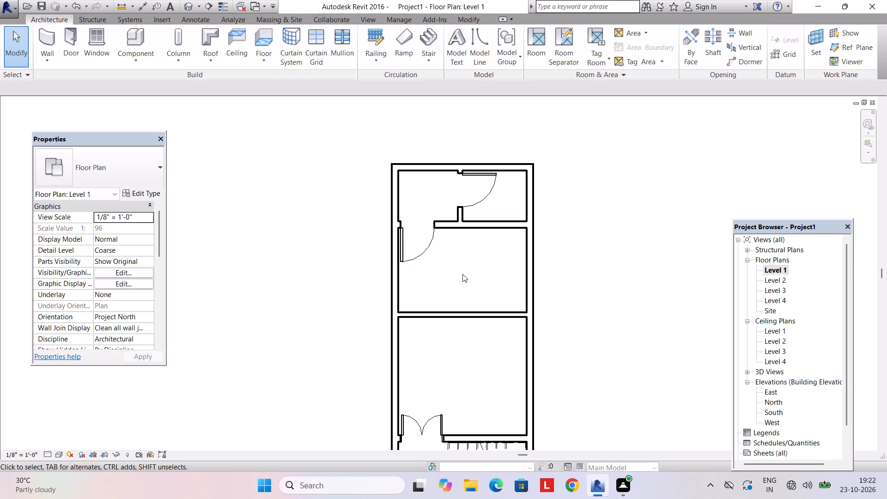
middle_click_drag(459, 286, 420, 254)
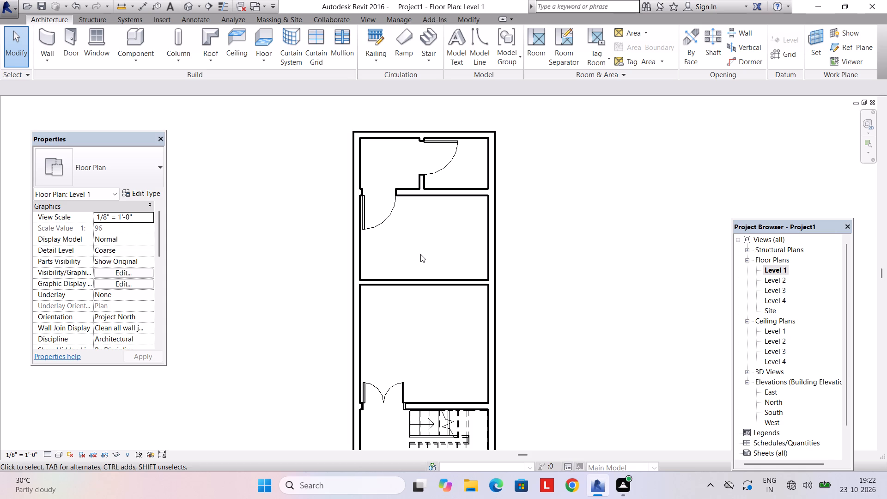
scroll(427, 278, "down", 1)
middle_click_drag(429, 317, 420, 273)
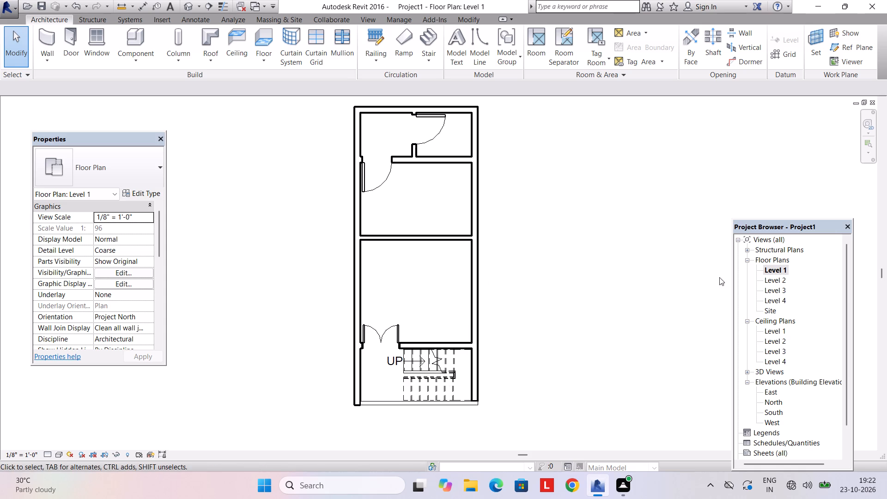
left_click(361, 302, "ctrl")
left_click(481, 299, "ctrl")
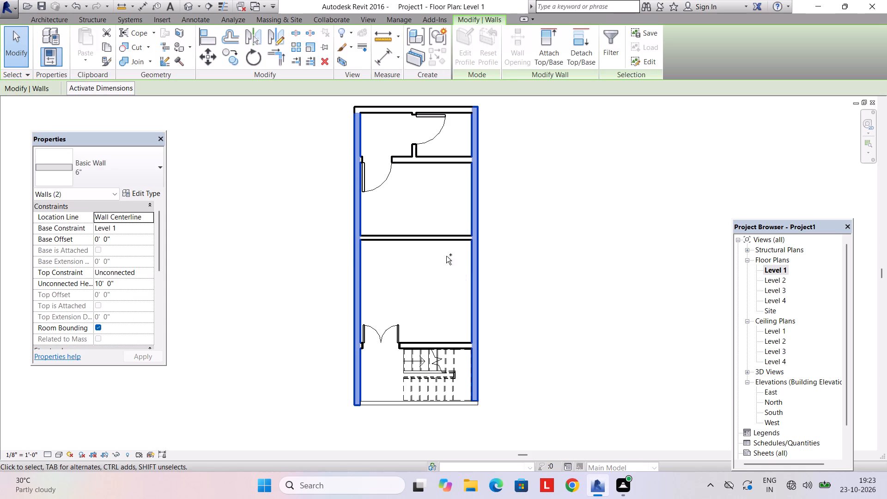
left_click(389, 112, "ctrl")
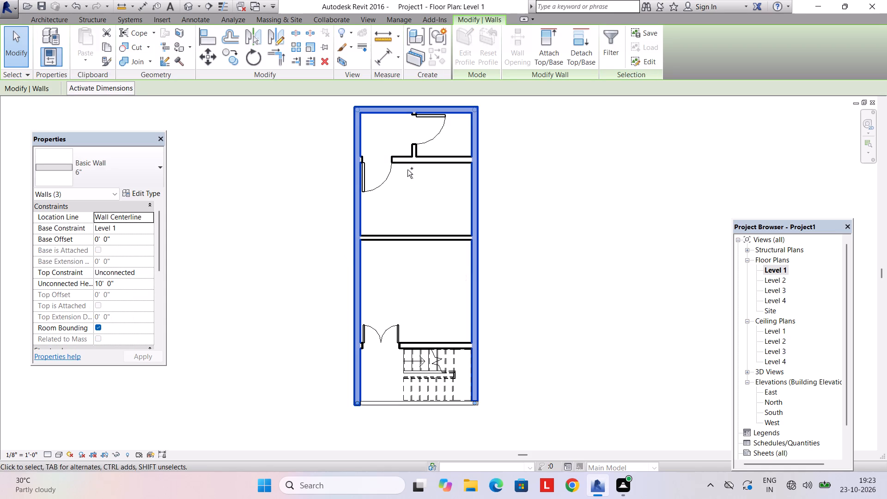
left_click(435, 342, "ctrl")
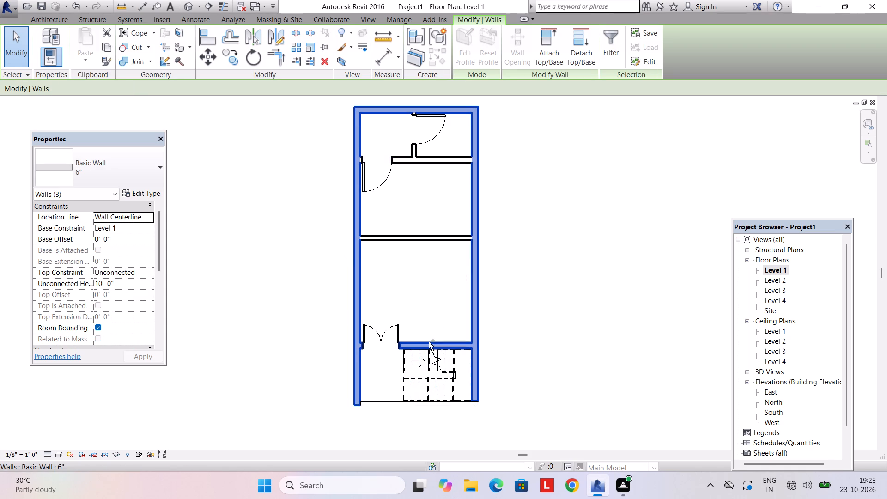
left_click(380, 337, "ctrl")
left_click(413, 358, "ctrl")
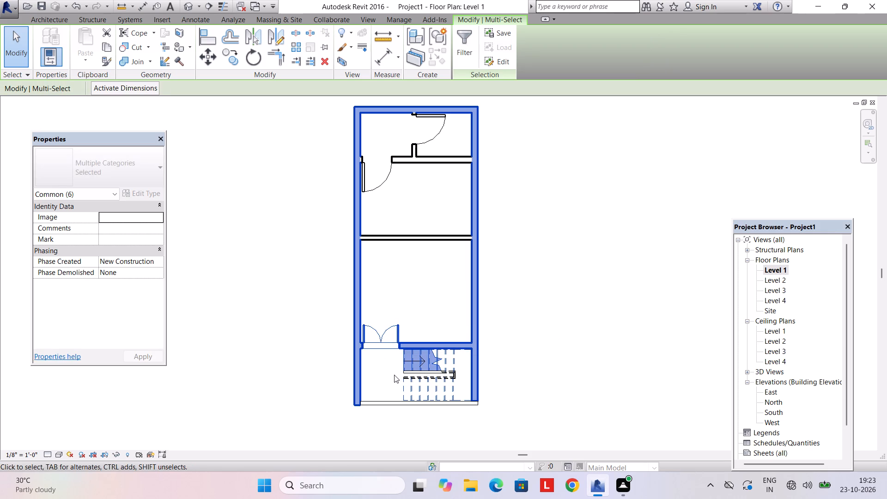
left_click(395, 405, "ctrl")
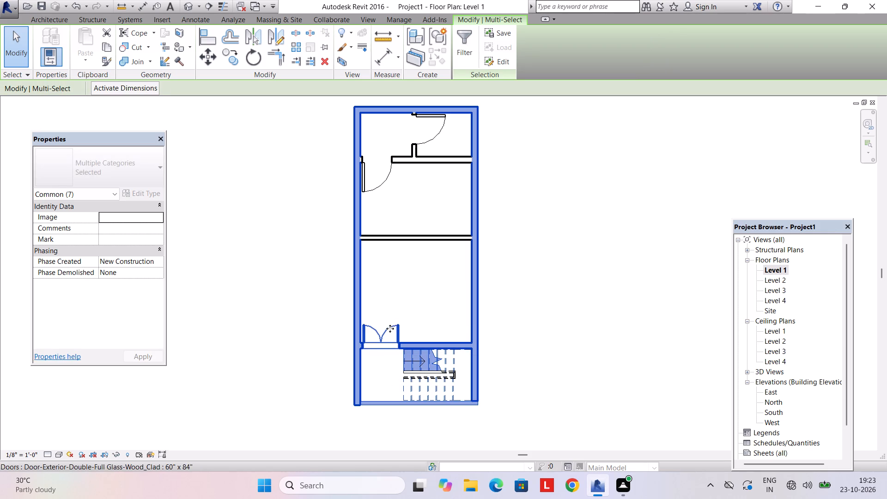
key("ctrl+c")
Paste the copied elements into the Level 2 floor plan, aligned with the building's southwest corner.
double_click(778, 280)
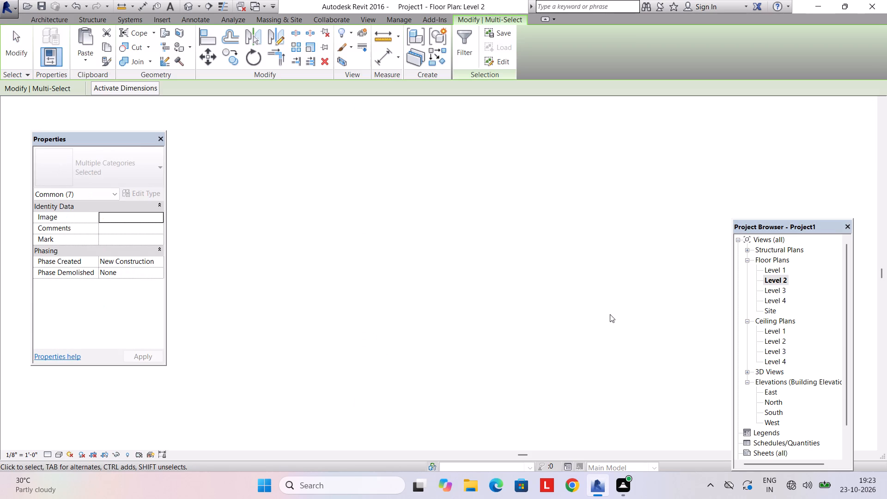
key("Escape")
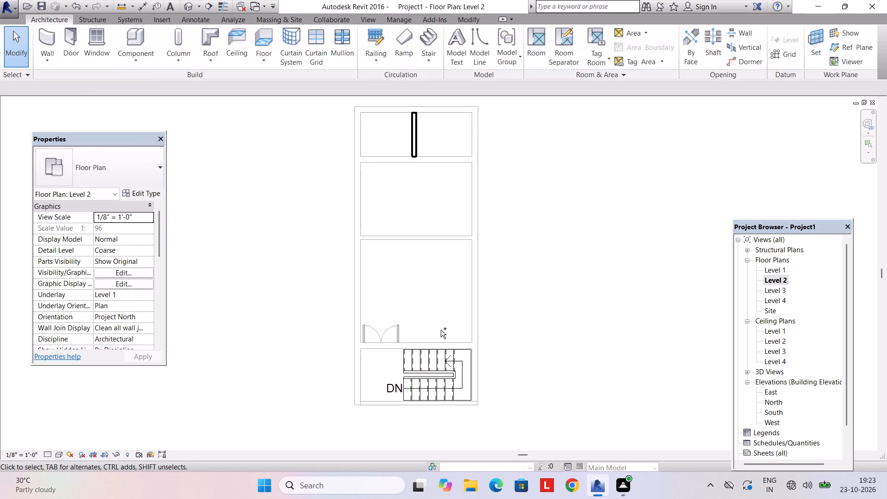
key("ctrl+v")
middle_click_drag(372, 396, 413, 341)
scroll(404, 348, "up", 10)
left_click(373, 359)
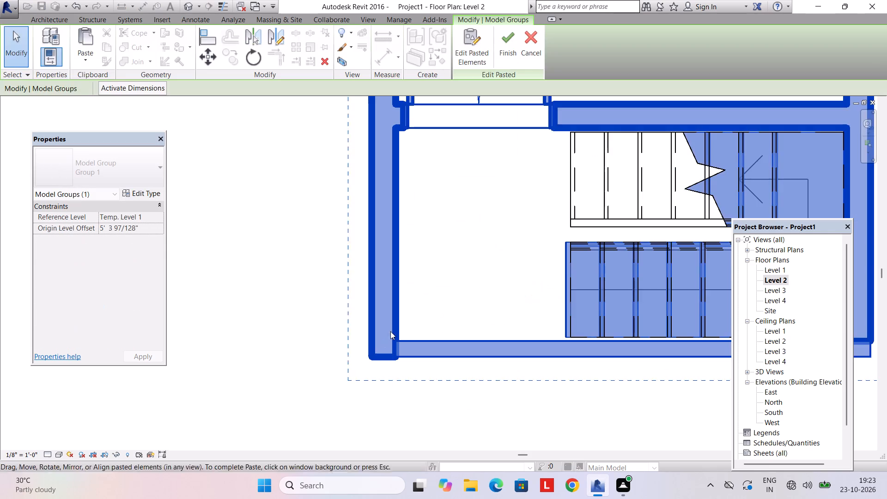
key("Escape")
key("Escape")
scroll(475, 266, "down", 10)
middle_click_drag(500, 234, 456, 352)
key("Escape")
Set the unconnected height of Level 1's short 4" partition between the two north rooms to 10'.
scroll(501, 98, "up", 2)
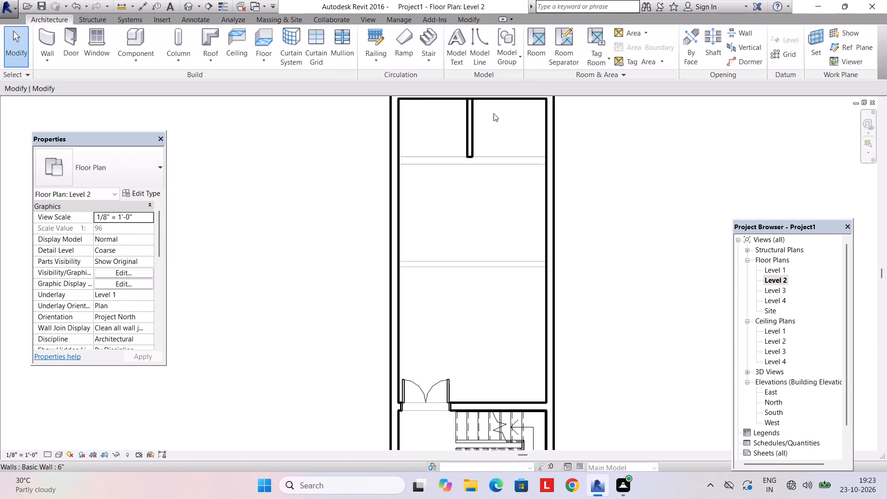
middle_click_drag(492, 127, 470, 203)
left_click(452, 209)
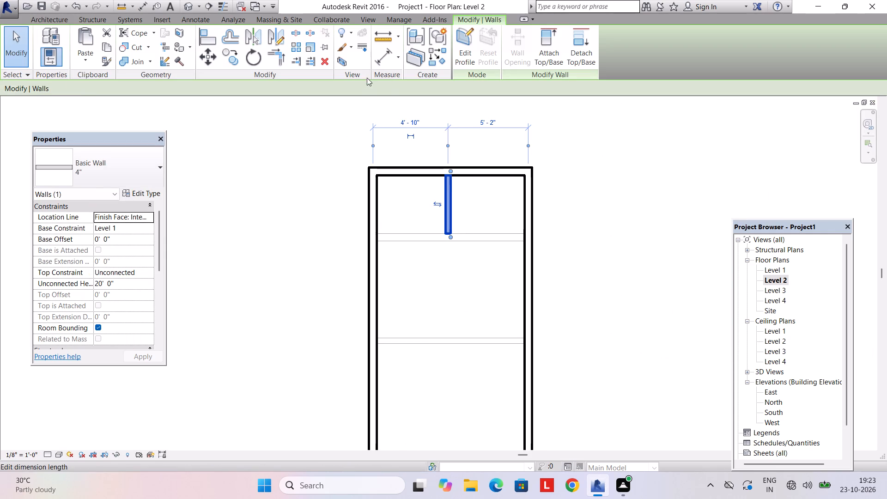
left_click(368, 12)
left_click(359, 24)
left_click(338, 37)
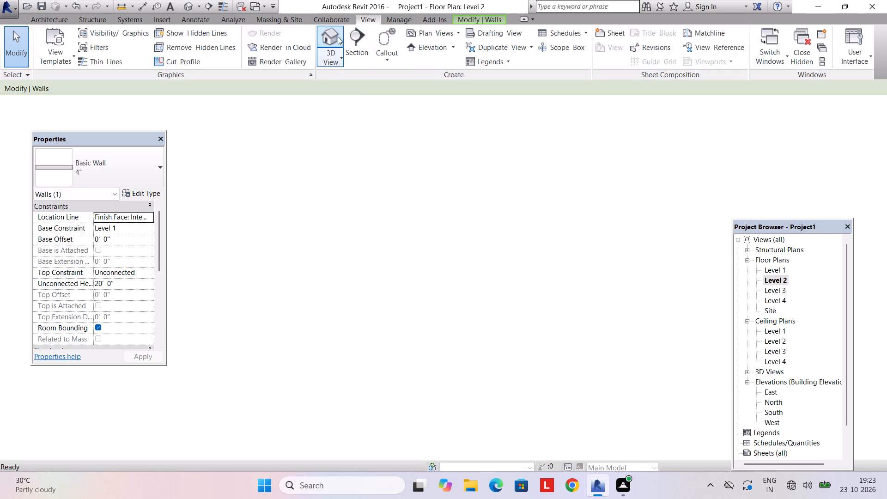
scroll(424, 191, "down", 3)
middle_click_drag(425, 192, 471, 175, "shift")
left_click(413, 163)
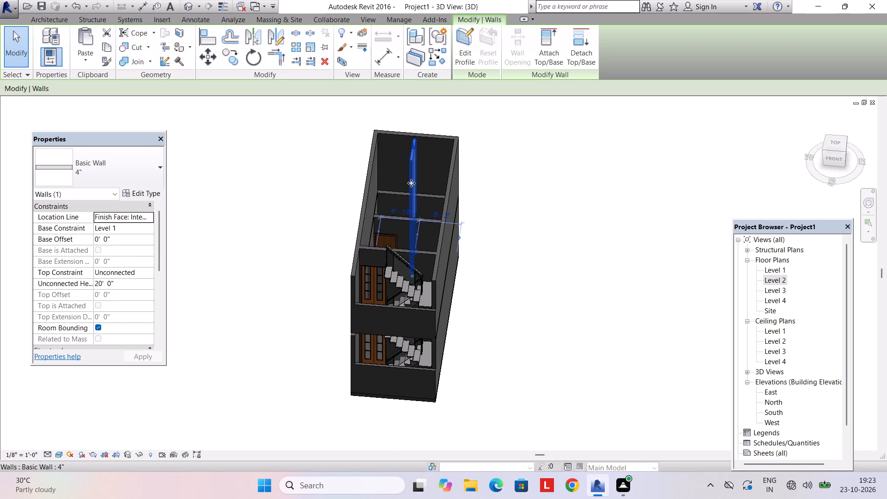
left_click(121, 285)
type("10'")
key("Return")
key("Return")
key("Escape")
key("Escape")
Create a 6" rectangular floor on Level 2 from the outer northwest corner to the outer south end of the east wall.
scroll(317, 253, "up", 5)
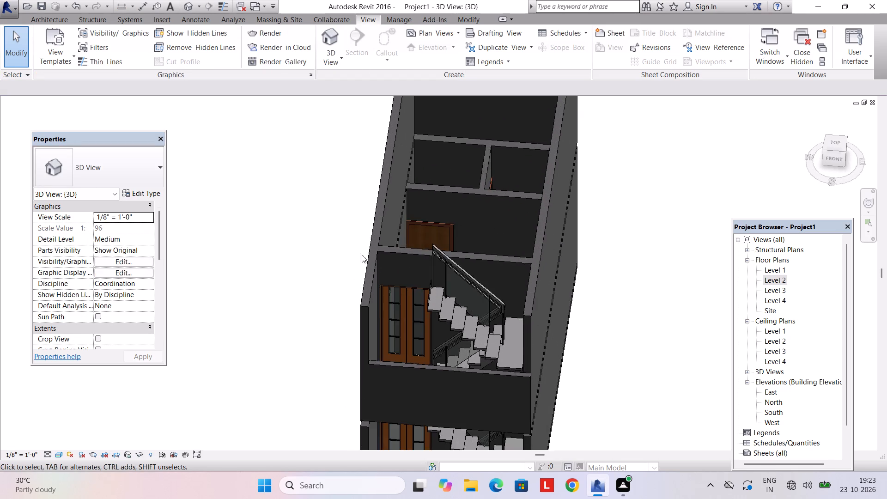
middle_click_drag(365, 258, 344, 149, "shift")
middle_click_drag(415, 300, 423, 232, "shift")
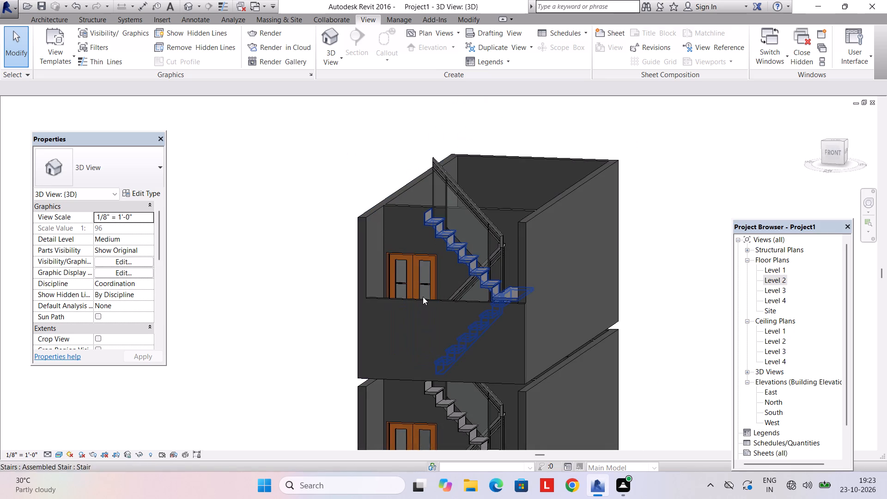
middle_click_drag(423, 297, 439, 248)
middle_click_drag(429, 262, 498, 261, "shift")
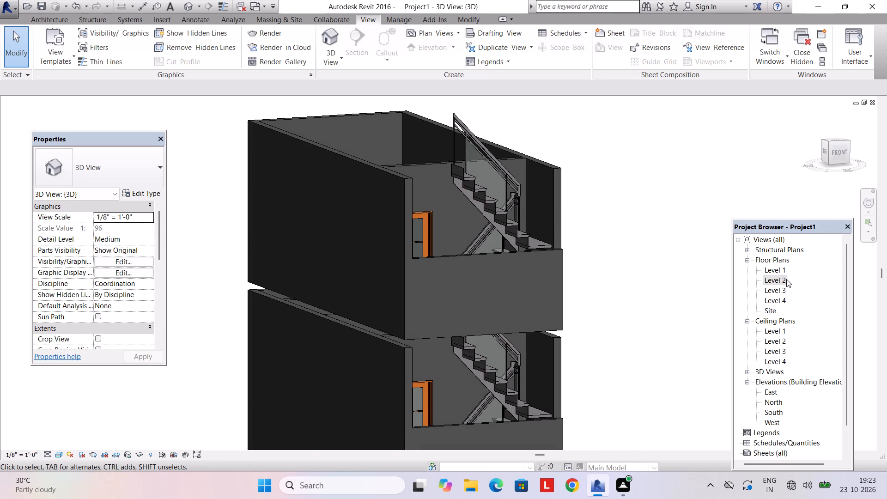
double_click(781, 279)
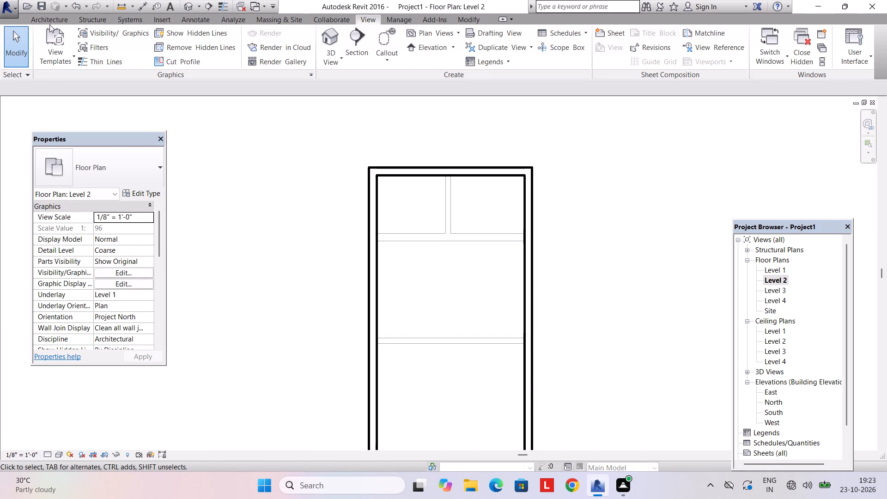
left_click(51, 18)
left_click(255, 31)
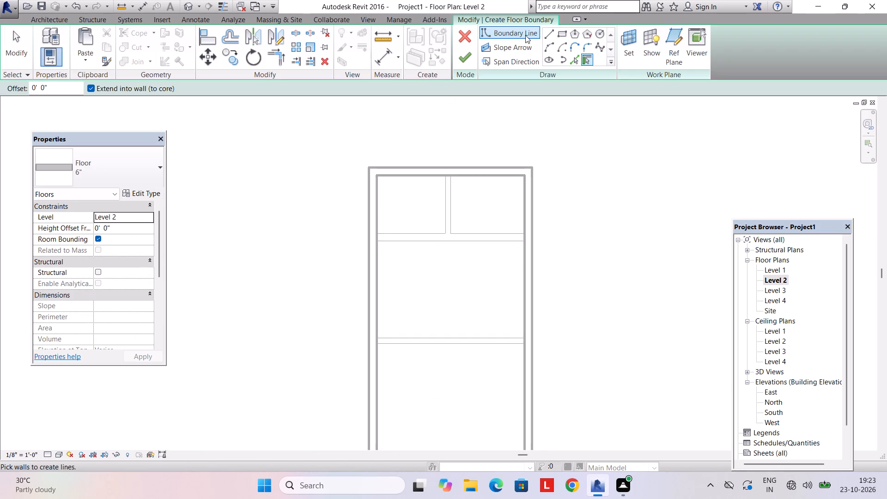
left_click(558, 31)
middle_click_drag(487, 208, 433, 172)
scroll(471, 199, "down", 1)
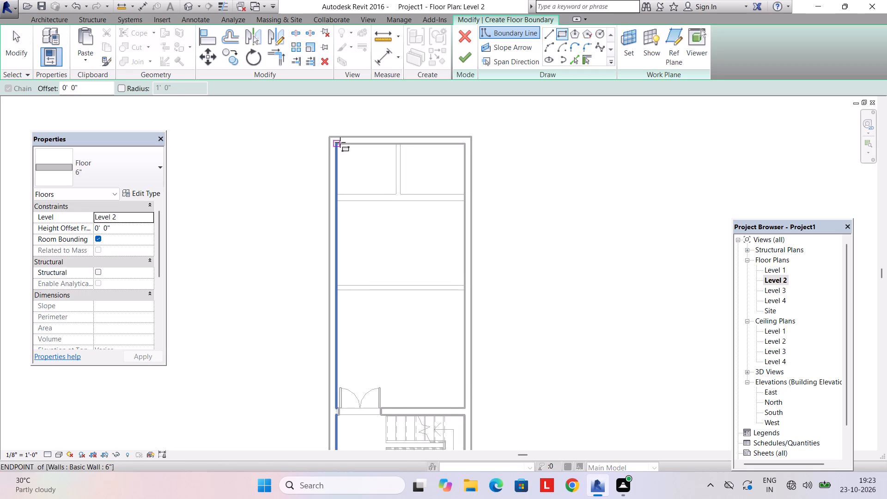
left_click(329, 134)
middle_click_drag(374, 248, 352, 173)
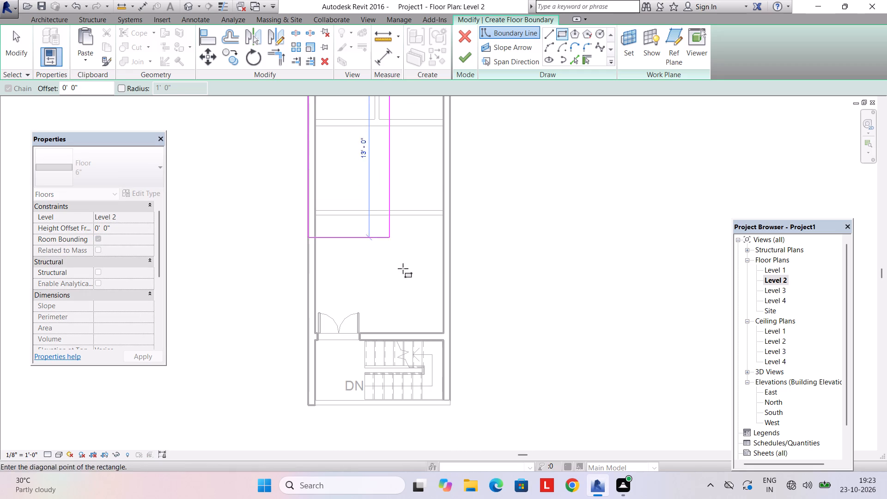
scroll(447, 398, "up", 6)
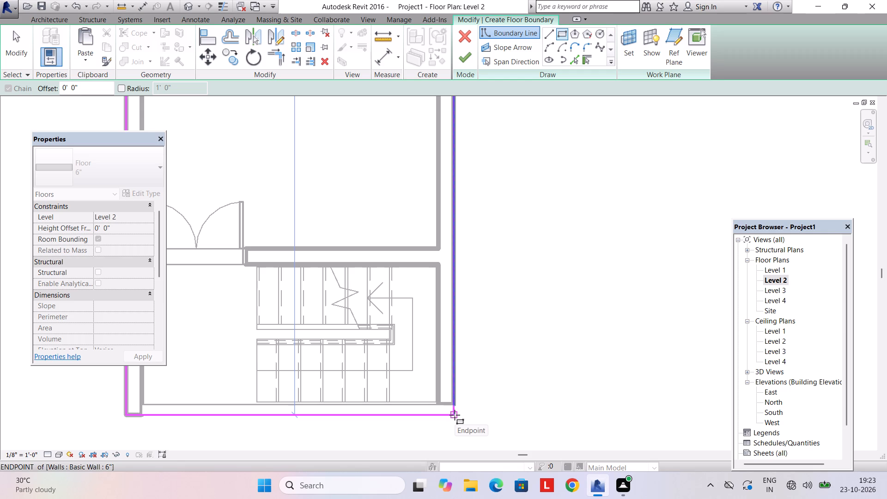
left_click(455, 404)
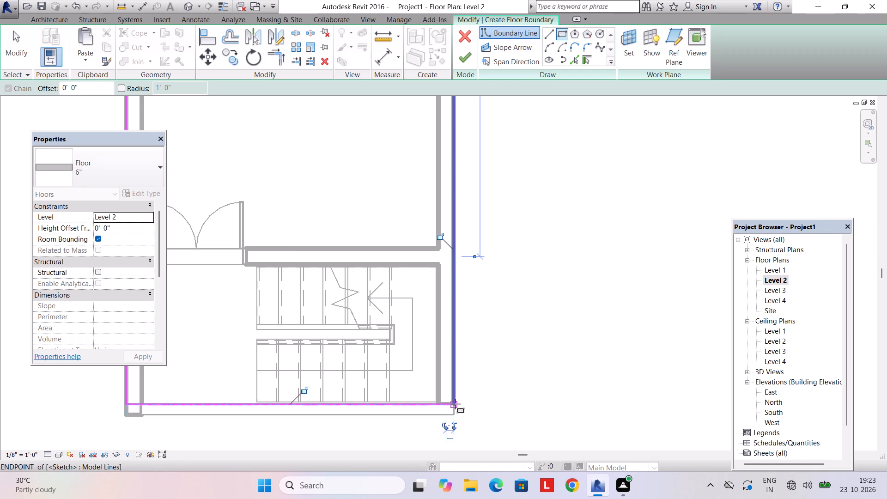
left_click(472, 57)
key("Escape")
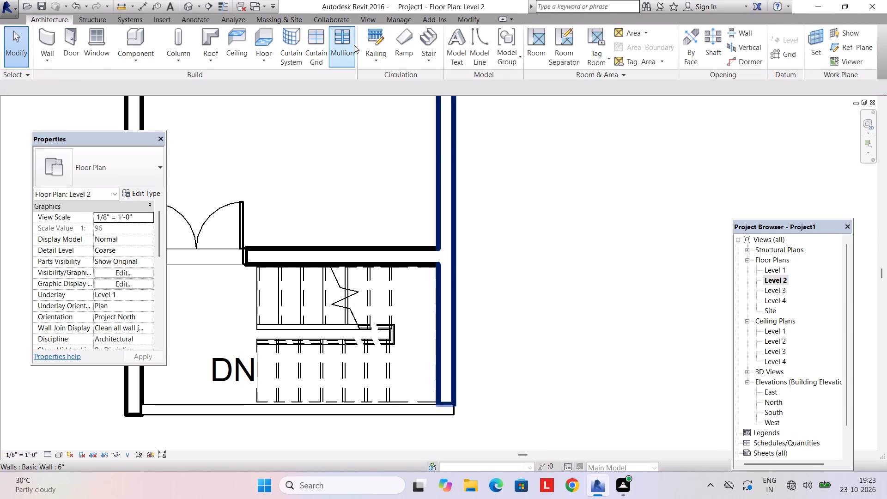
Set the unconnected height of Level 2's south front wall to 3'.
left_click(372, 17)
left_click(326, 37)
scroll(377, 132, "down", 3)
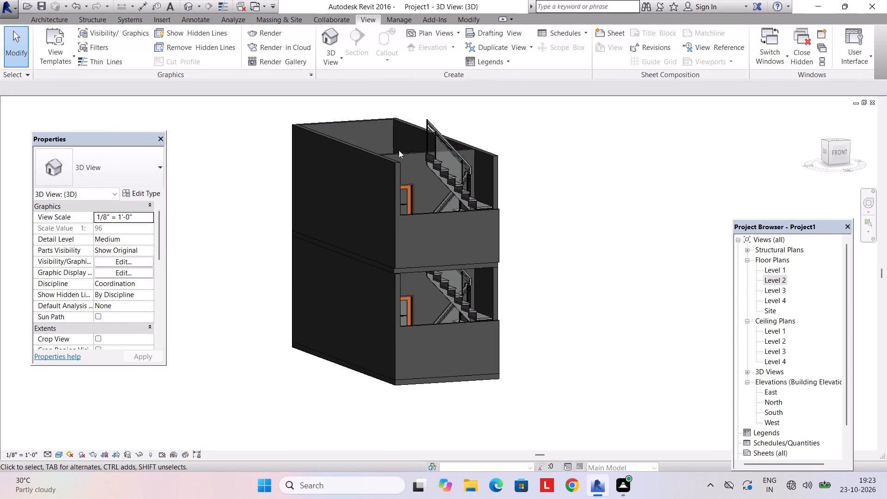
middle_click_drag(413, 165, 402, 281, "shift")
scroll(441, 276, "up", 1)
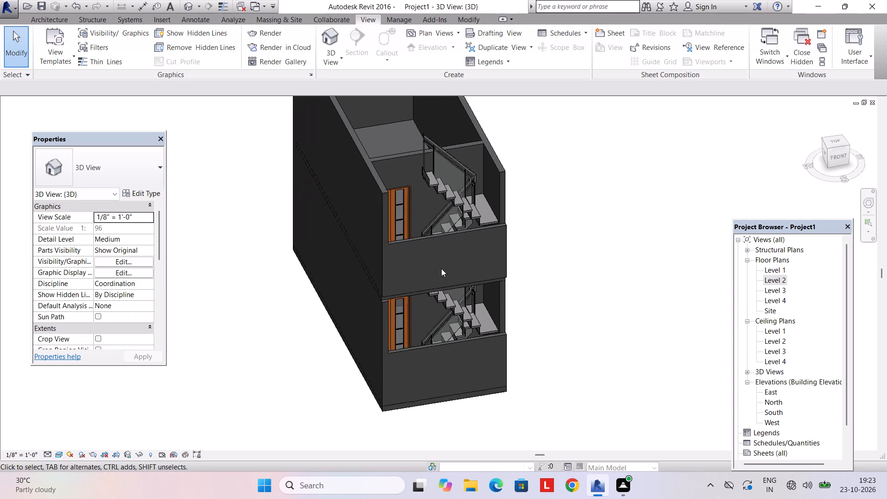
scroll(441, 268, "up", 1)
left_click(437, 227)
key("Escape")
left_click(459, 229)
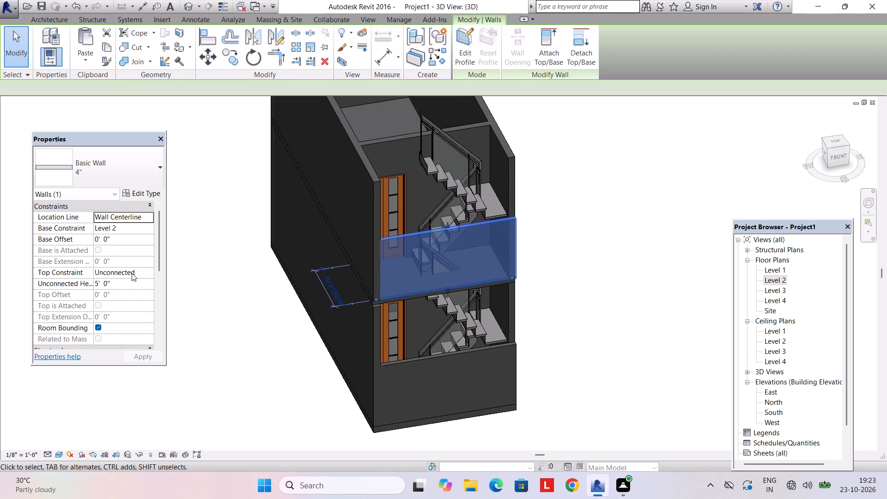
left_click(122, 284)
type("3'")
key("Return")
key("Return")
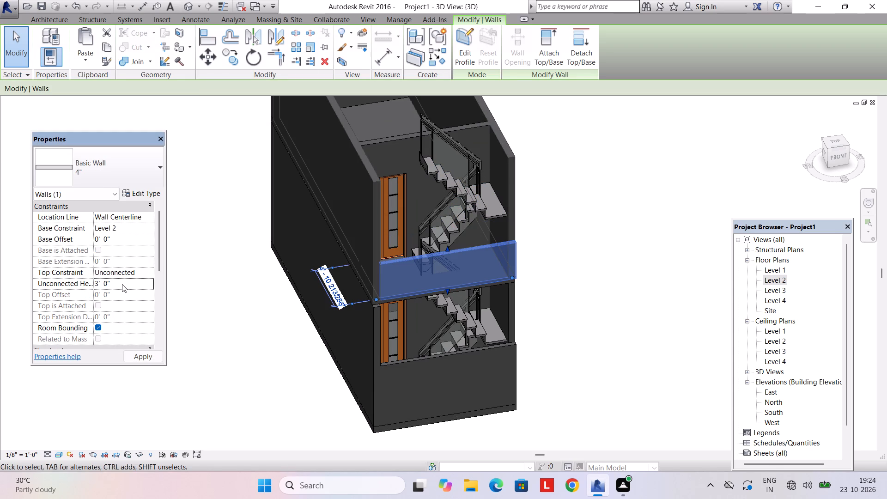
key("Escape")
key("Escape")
Delete the south front wall on Level 2.
left_click(434, 259)
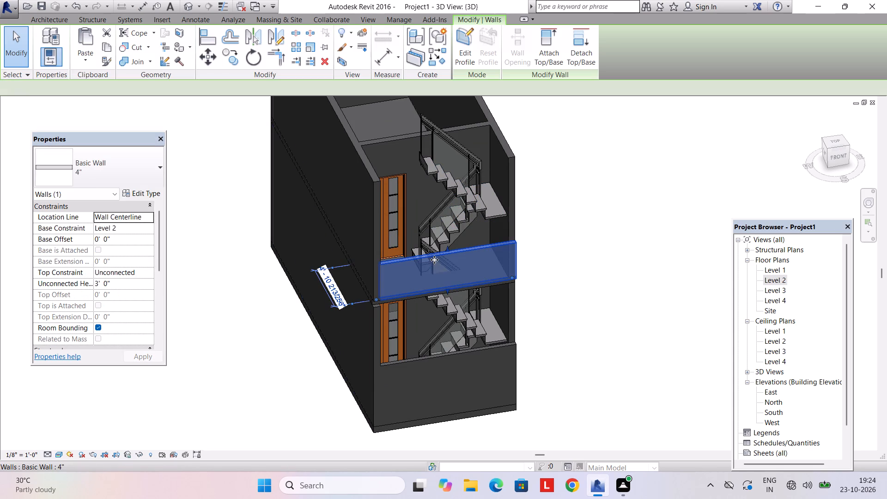
key("Delete")
key("Escape")
Examine in 3D how the Level 2 stair, floor edge and side wall ends meet at the front of the house.
middle_click_drag(442, 238, 373, 176, "shift")
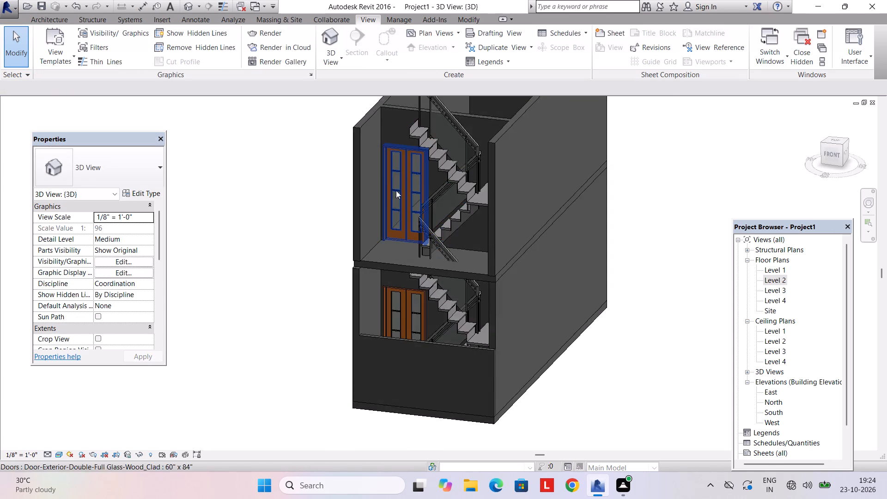
scroll(407, 200, "up", 3)
middle_click_drag(443, 240, 508, 379, "shift")
middle_click_drag(501, 371, 474, 319, "shift")
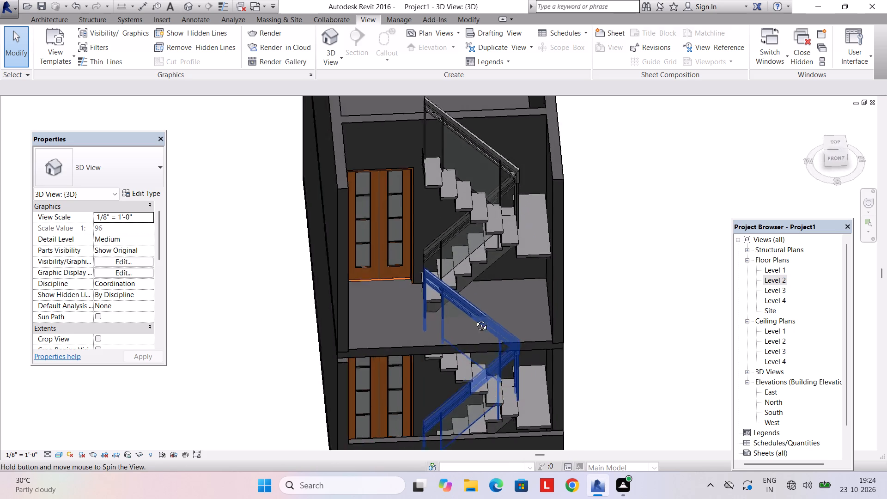
middle_click_drag(474, 319, 466, 253, "shift")
middle_click_drag(486, 315, 478, 272, "shift")
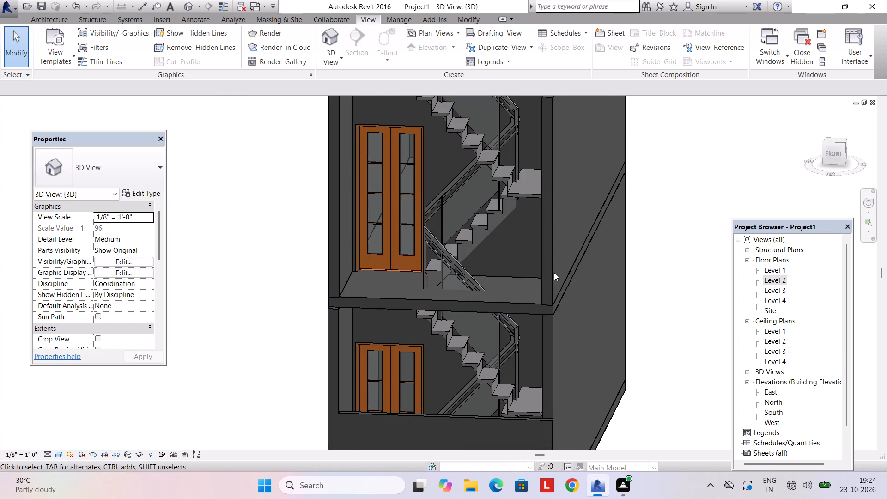
scroll(554, 273, "down", 7)
middle_click_drag(543, 276, 566, 312)
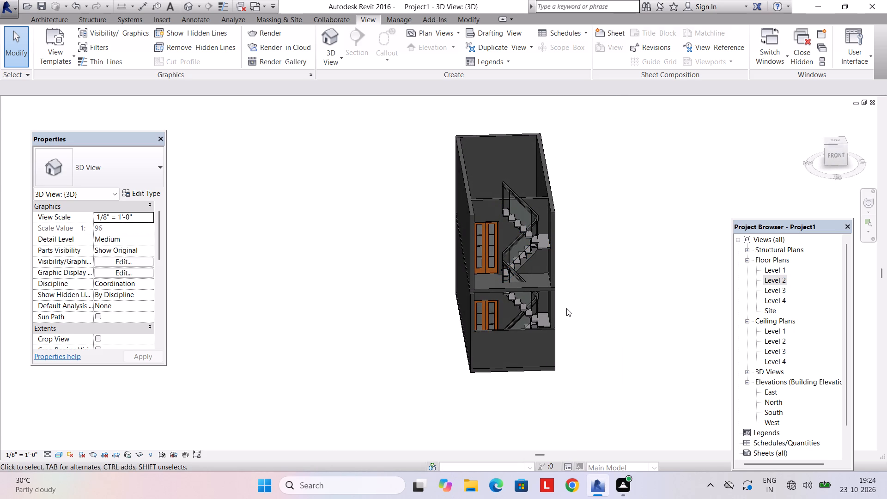
scroll(514, 298, "up", 5)
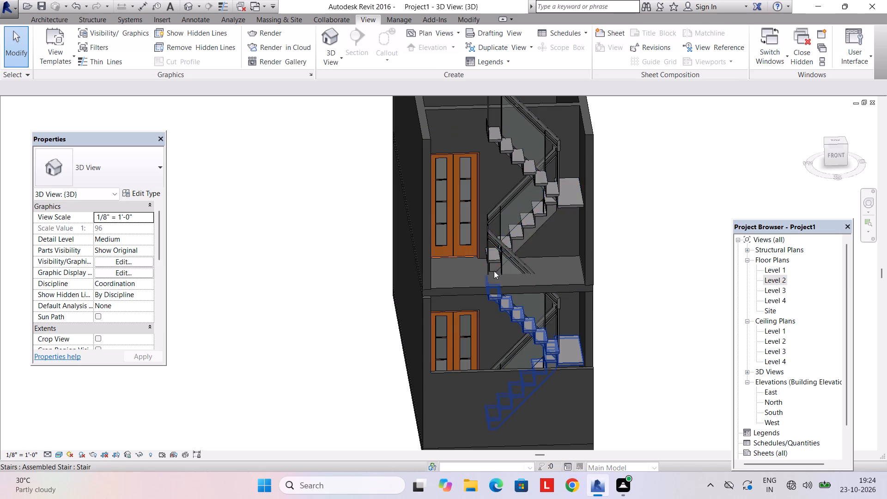
scroll(551, 314, "up", 1, "shift")
middle_click_drag(549, 314, 500, 308, "shift")
scroll(511, 294, "down", 5)
middle_click_drag(513, 287, 465, 227)
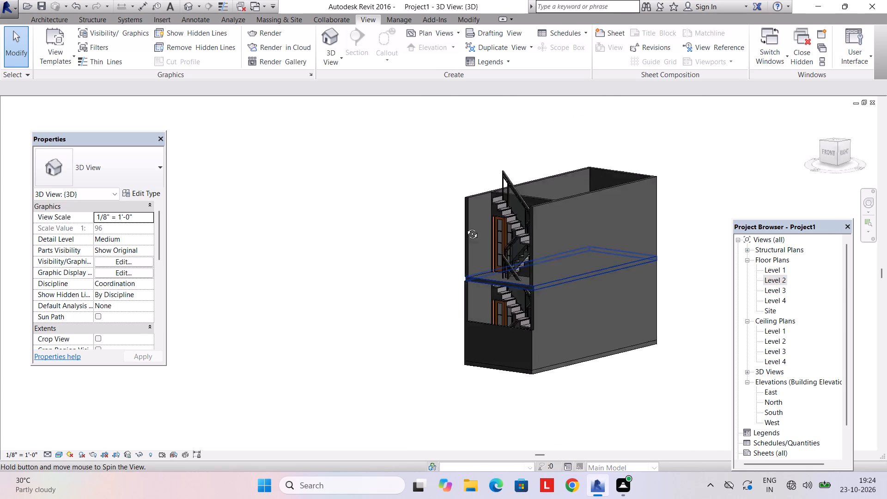
middle_click_drag(465, 227, 369, 236)
scroll(336, 223, "down", 1, "shift")
scroll(499, 306, "up", 9)
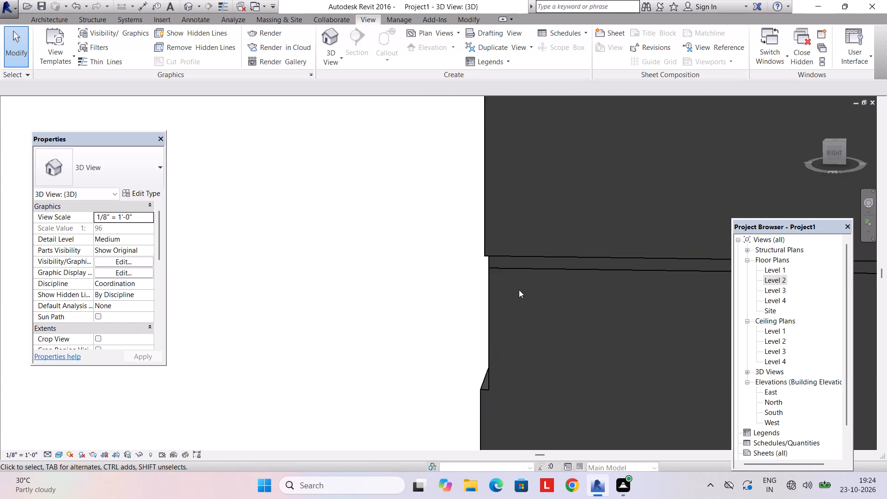
scroll(519, 290, "up", 1)
middle_click_drag(519, 289, 522, 238, "shift")
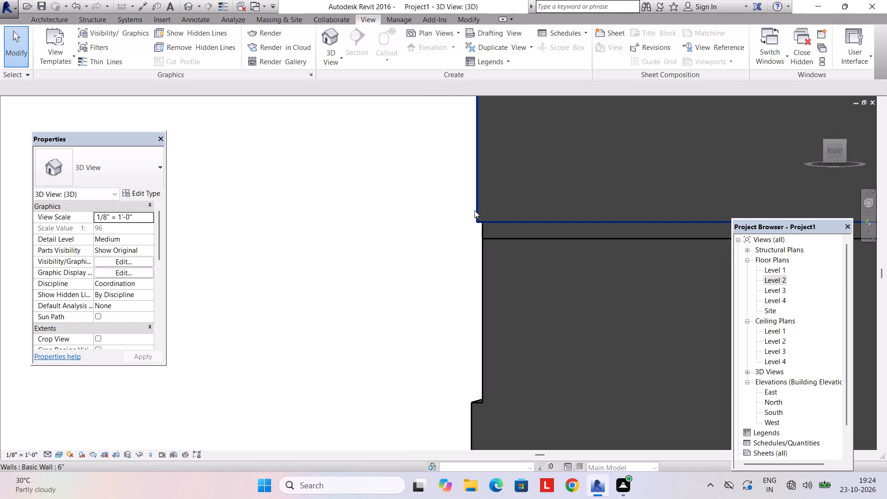
left_click(474, 210)
scroll(468, 252, "up", 5)
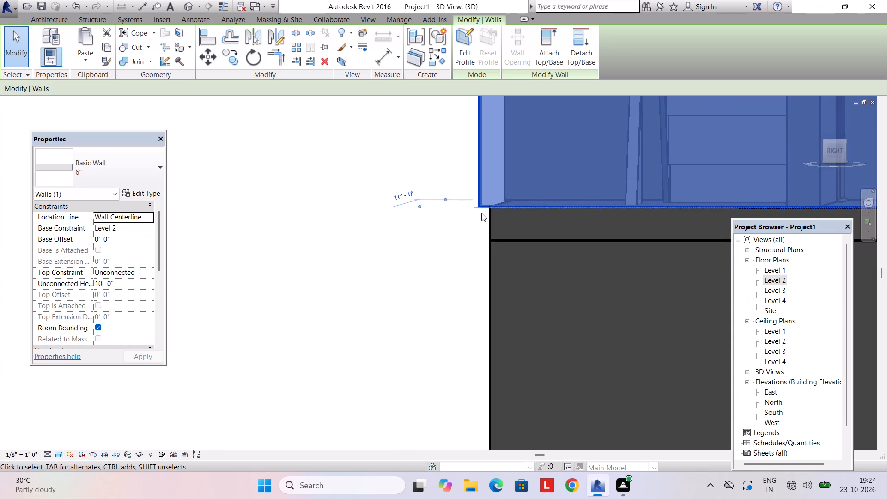
middle_click_drag(488, 222, 491, 216, "shift")
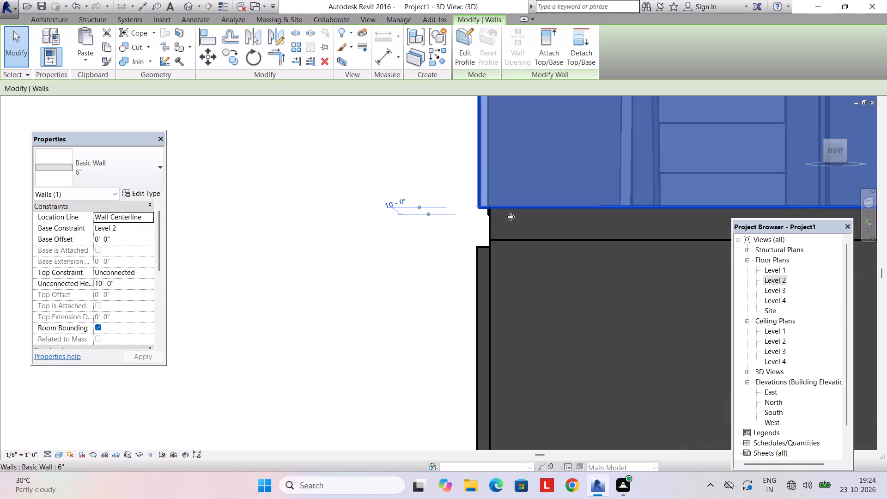
In the Level 2 floor plan, shorten the east wall's south end to line up with the floor's south edge.
double_click(772, 279)
scroll(505, 357, "down", 4)
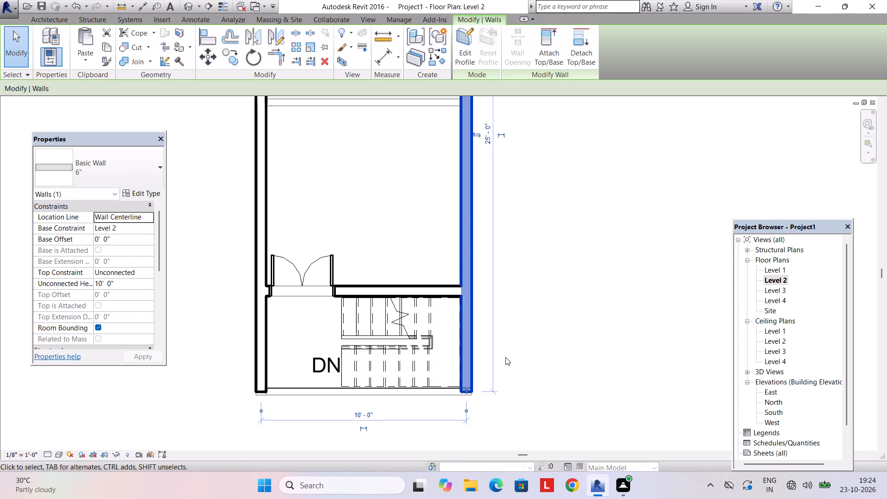
middle_click_drag(505, 357, 489, 347)
scroll(472, 371, "up", 4)
key("Escape")
scroll(453, 381, "up", 4)
key("Escape")
left_click(446, 383)
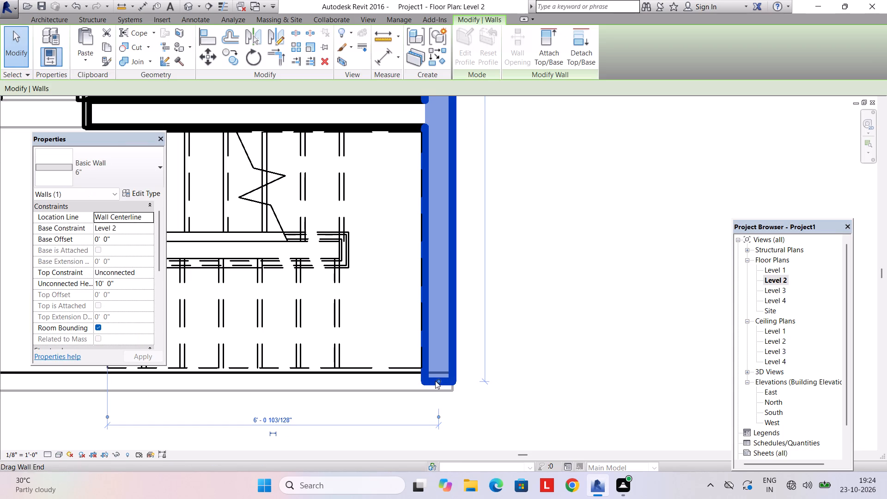
left_click_drag(437, 380, 437, 370)
key("Escape")
Shorten the south end of Level 2's west wall to line up with the floor's south edge.
scroll(392, 391, "down", 4)
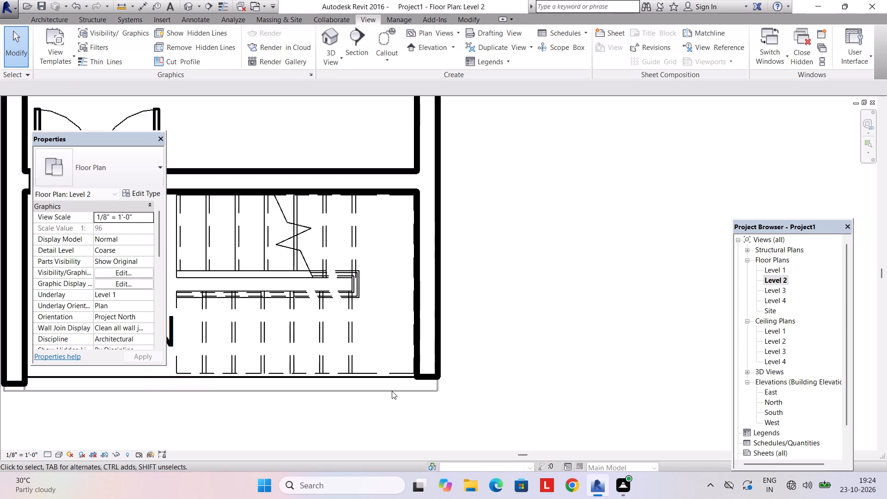
middle_click_drag(365, 391, 524, 396)
scroll(331, 400, "up", 3)
left_click(234, 384)
left_click_drag(238, 382, 240, 372)
key("Escape")
scroll(276, 371, "down", 5)
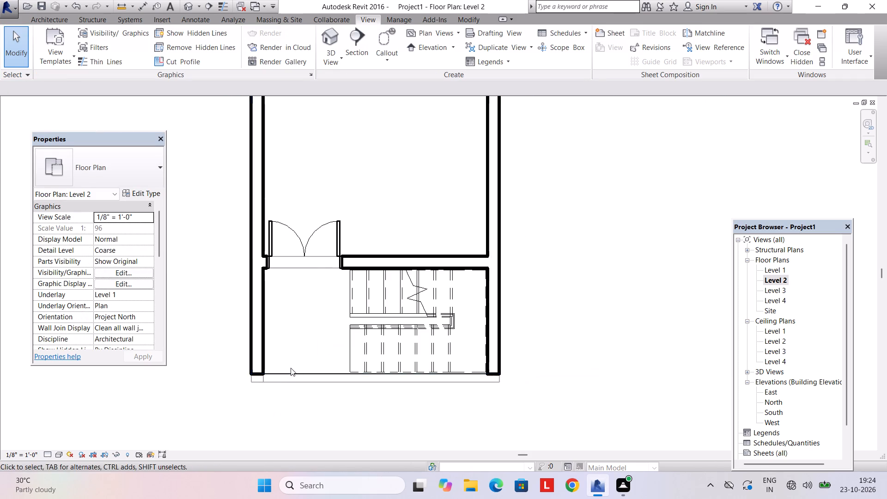
Look over the Level 2 floor plan from the stair area to the north wall.
scroll(291, 368, "down", 3)
scroll(333, 271, "down", 5)
middle_click_drag(340, 256, 343, 329)
scroll(369, 248, "up", 7)
middle_click_drag(368, 250, 413, 292)
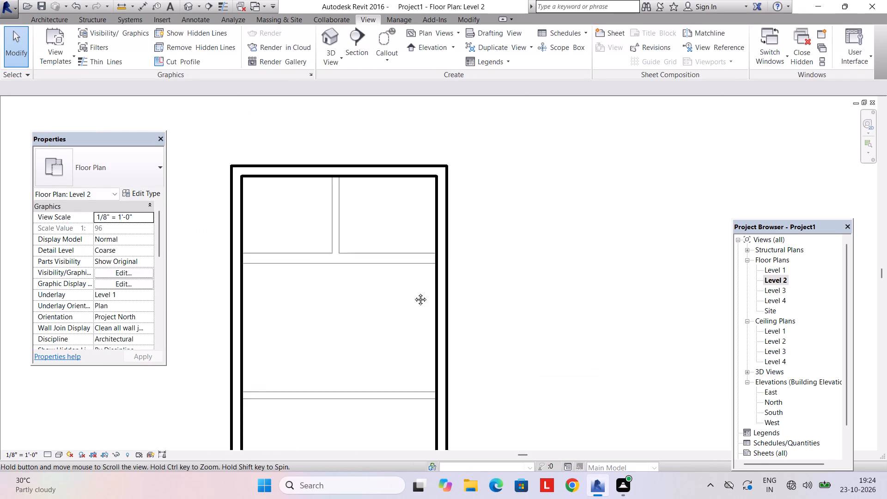
middle_click_drag(413, 292, 420, 296)
key("Escape")
scroll(359, 295, "down", 4)
middle_click_drag(415, 297, 451, 264)
middle_click_drag(428, 298, 419, 254)
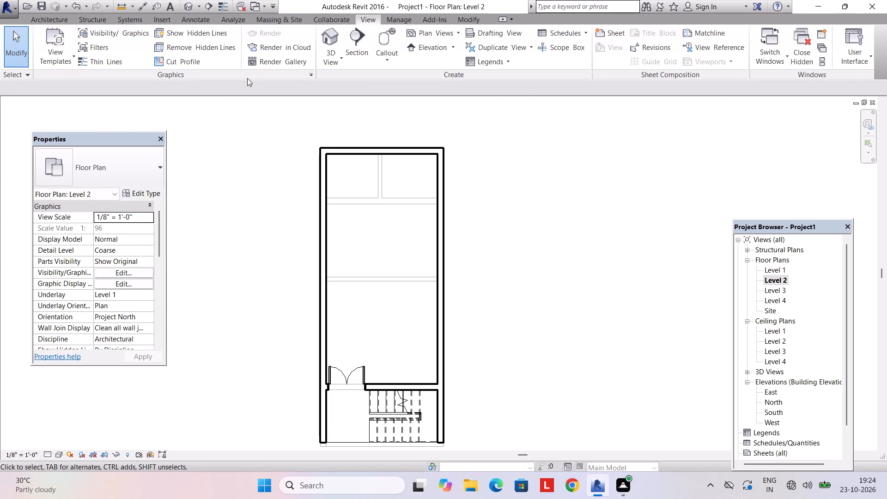
Draw a 5' long 4" wall on Level 2 running west from the east wall, starting 5' south of the north wall.
left_click(56, 21)
left_click(51, 40)
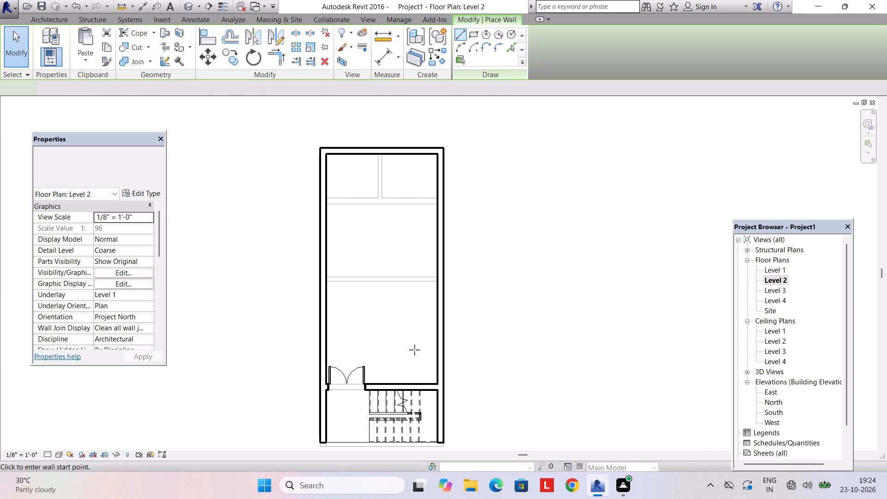
scroll(434, 385, "up", 3)
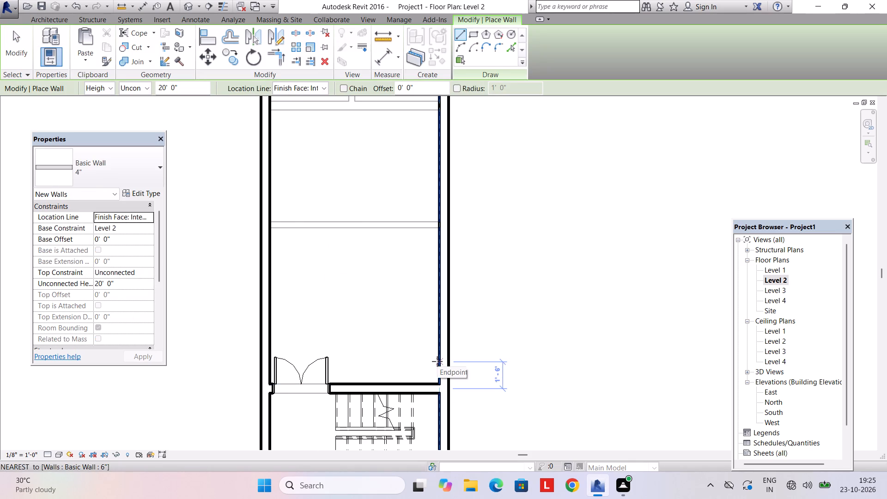
middle_click_drag(353, 192, 358, 334)
middle_click_drag(376, 257, 383, 318)
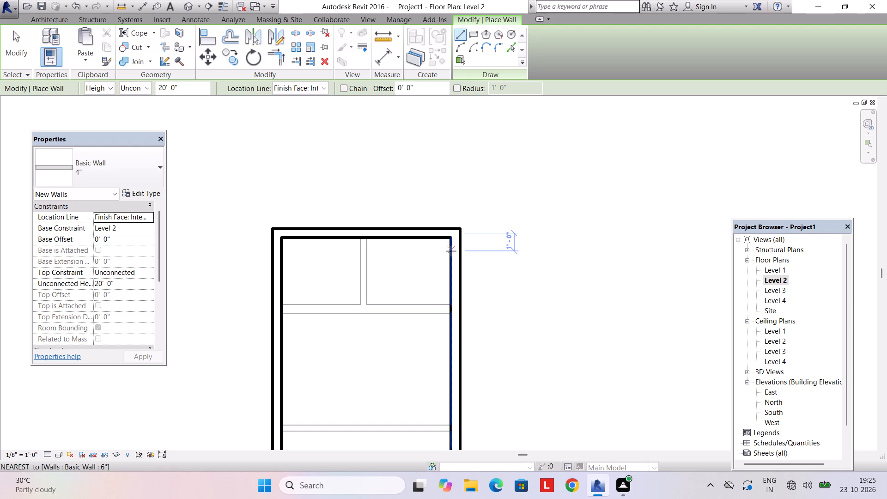
type("5'")
key("Return")
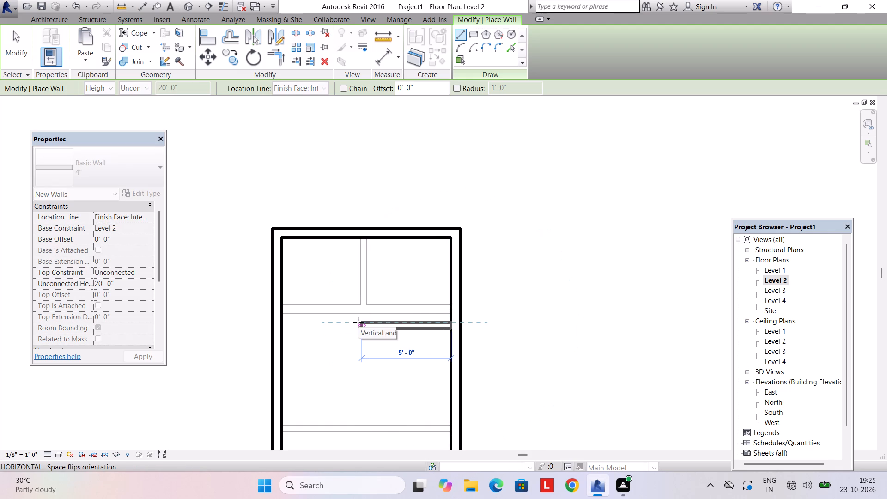
type("5'")
key("Return")
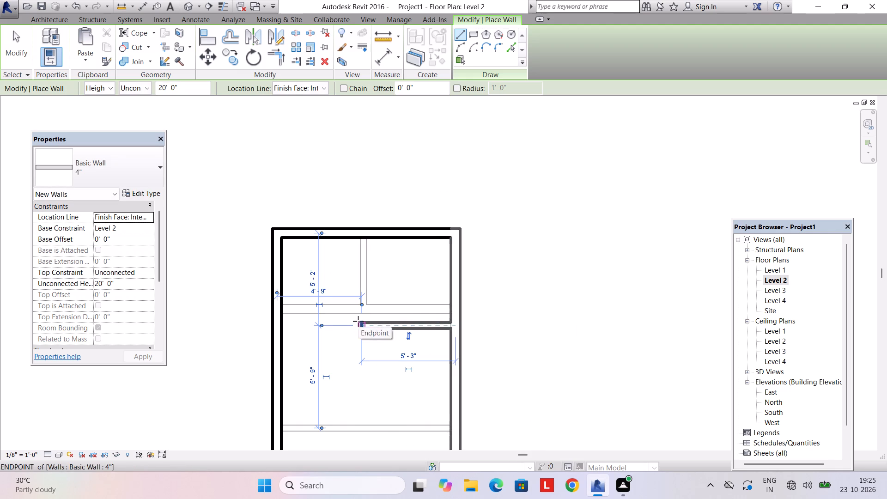
Draw a 4" wall from the new partition's west end north to the north wall, enclosing the northeast corner room.
left_click(362, 329)
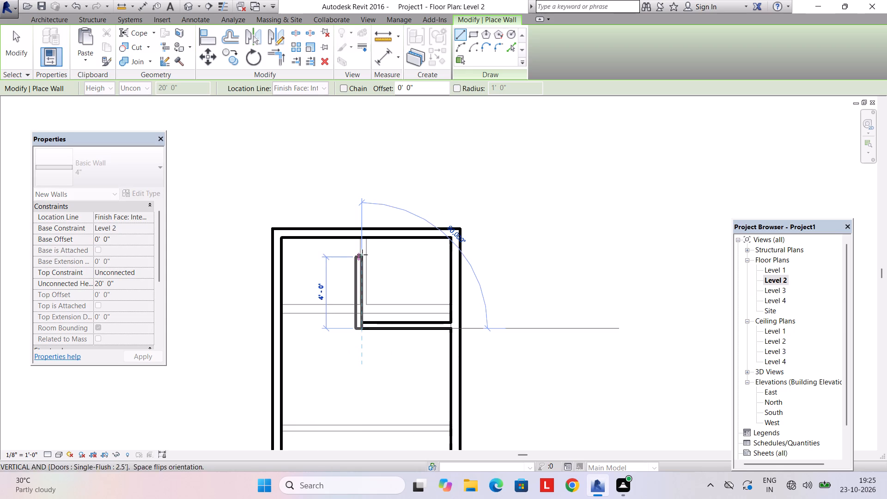
left_click(365, 240)
key("Escape")
key("Escape")
scroll(378, 301, "down", 3)
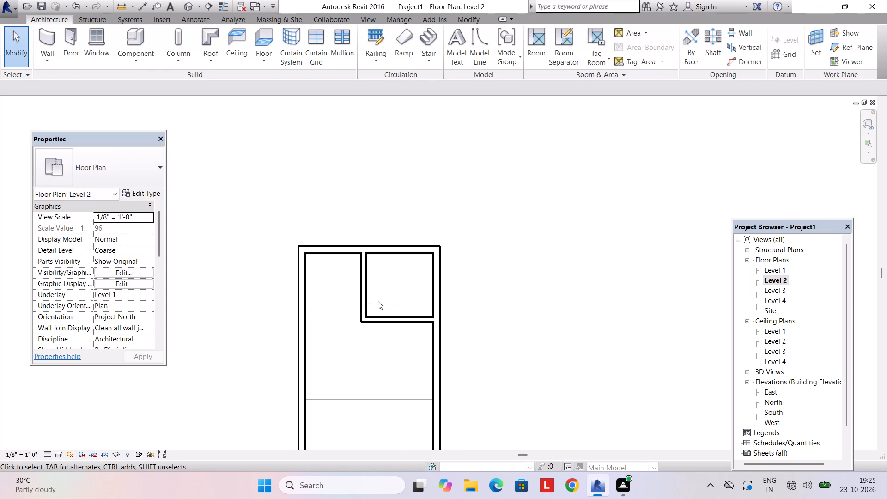
Check the clear width between the new north-south partition and the east wall's inner face.
middle_click_drag(378, 301, 426, 306)
scroll(423, 302, "up", 6)
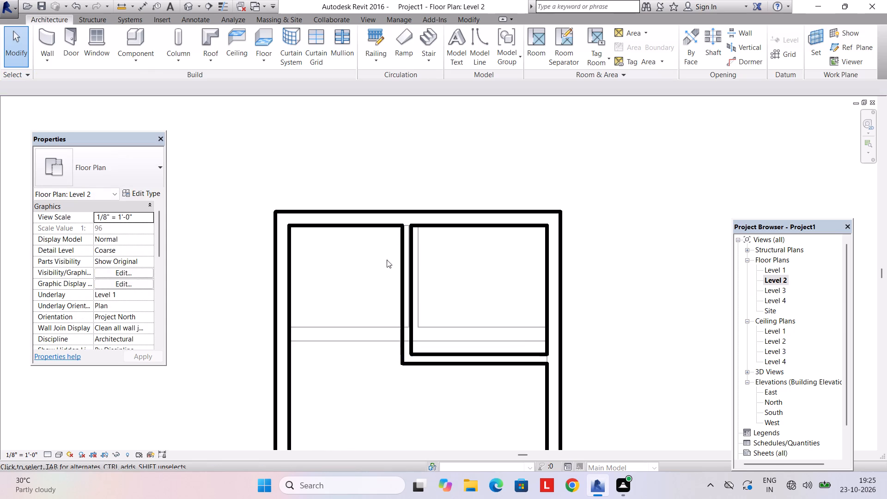
left_click(409, 278)
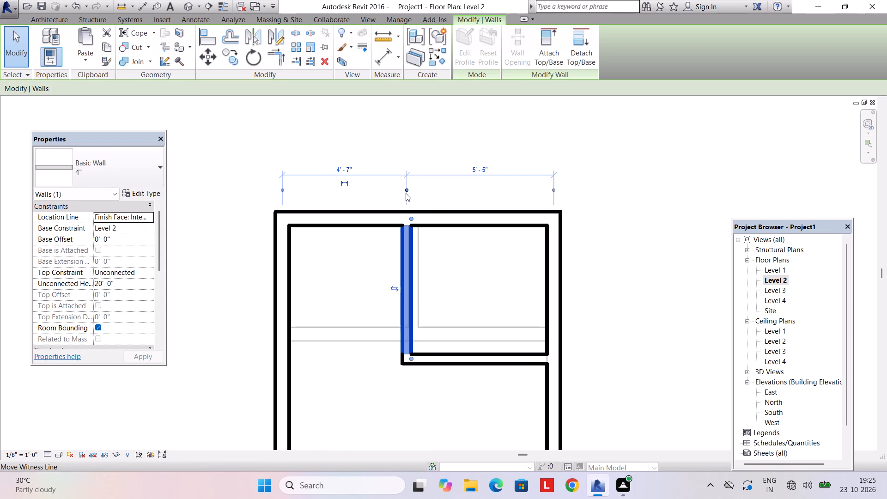
left_click(406, 190)
left_click(553, 190)
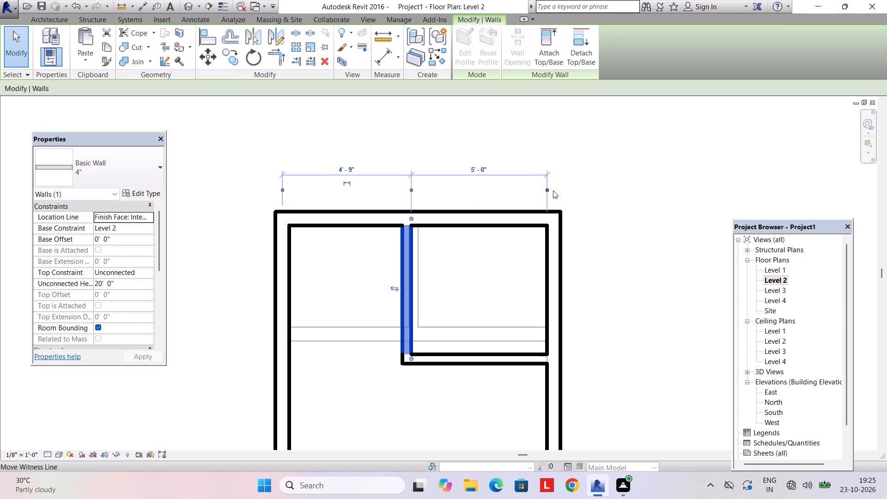
Set the clear distance between the northeast room's south partition and the north wall's inner face to 5'.
left_click(430, 357)
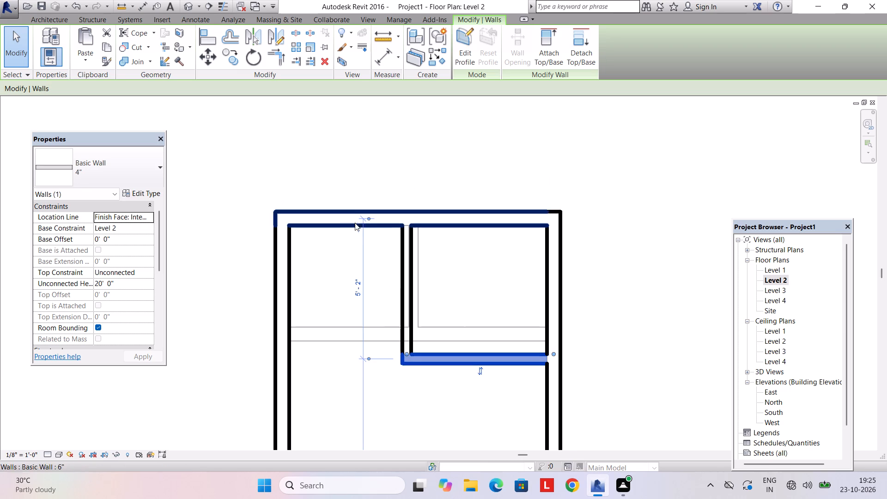
left_click(371, 217)
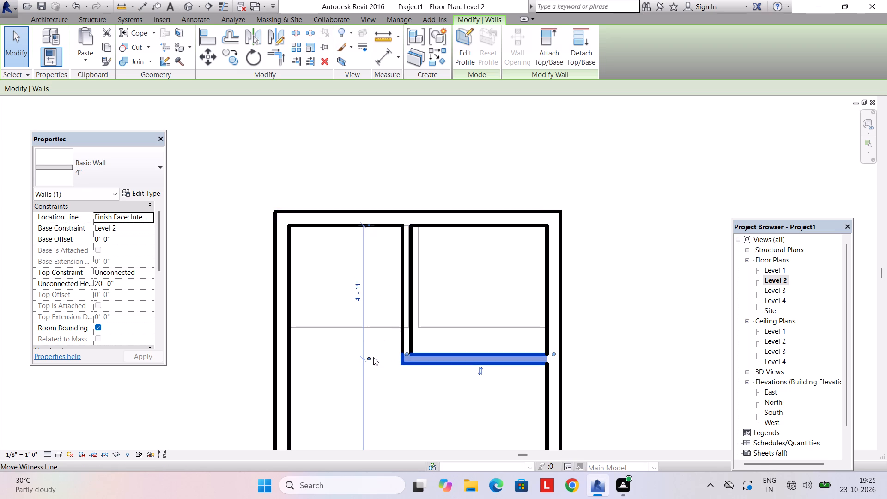
left_click(369, 359)
left_click(355, 287)
type("5'")
key("Return")
key("Return")
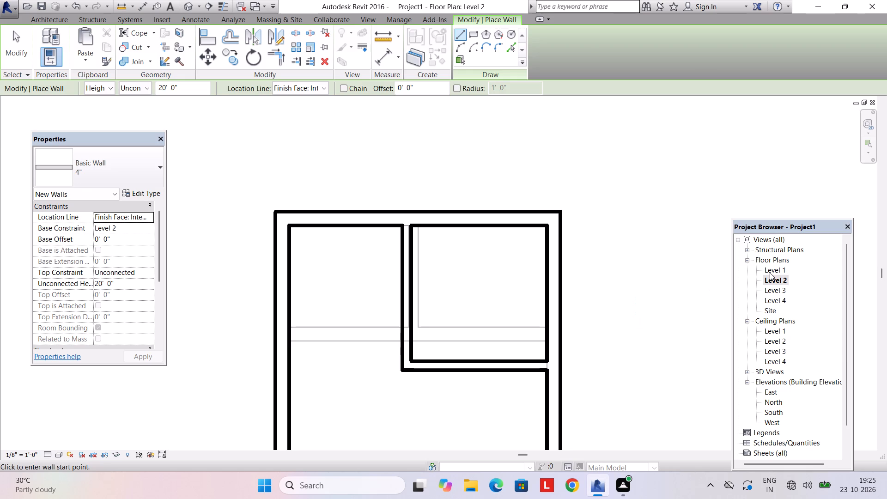
On the Level 1 floor plan, inspect the northeast room's door and walls and measure the room's north-south depth.
double_click(770, 271)
middle_click_drag(402, 223, 403, 341)
scroll(429, 286, "up", 4)
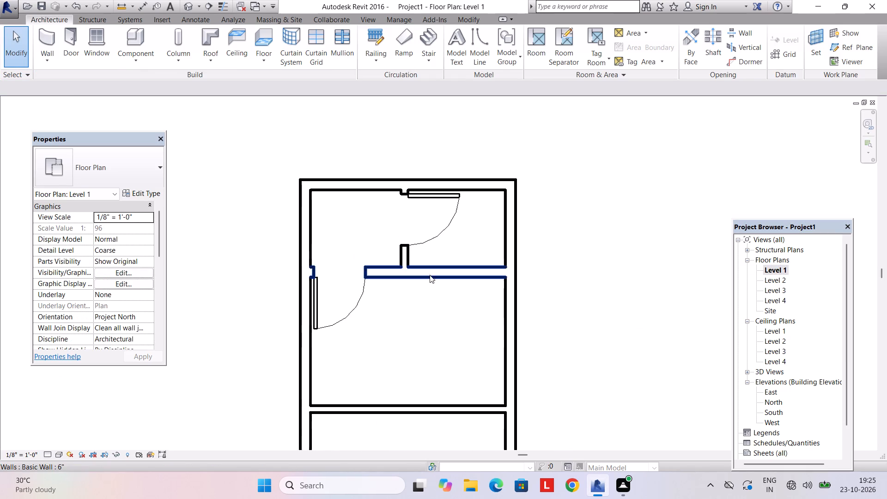
left_click(435, 268)
middle_click_drag(423, 299, 417, 346)
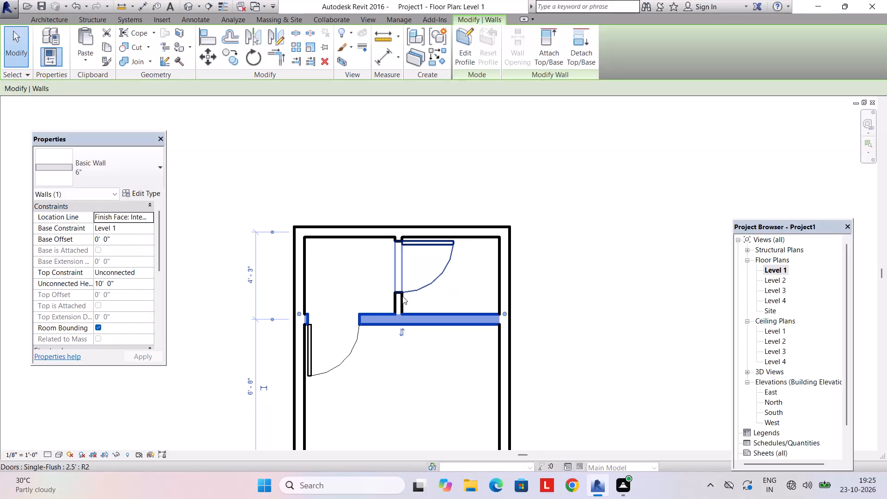
left_click(402, 296)
scroll(495, 278, "up", 7)
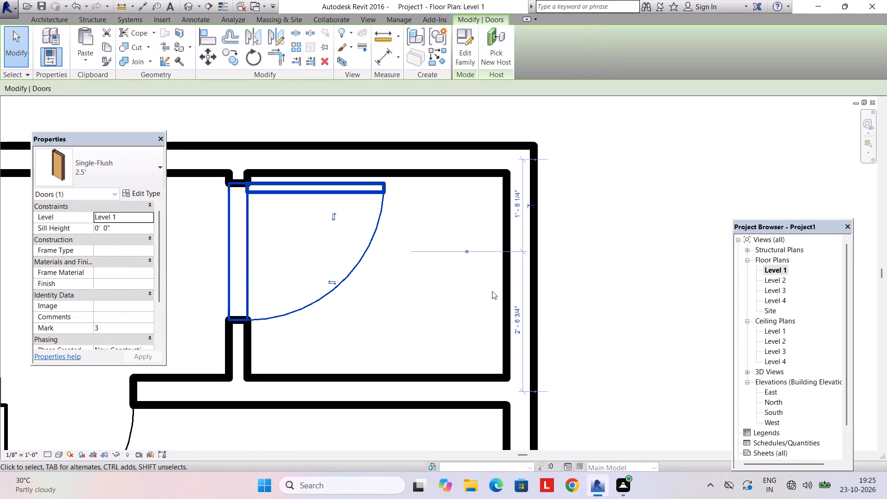
scroll(407, 304, "down", 5)
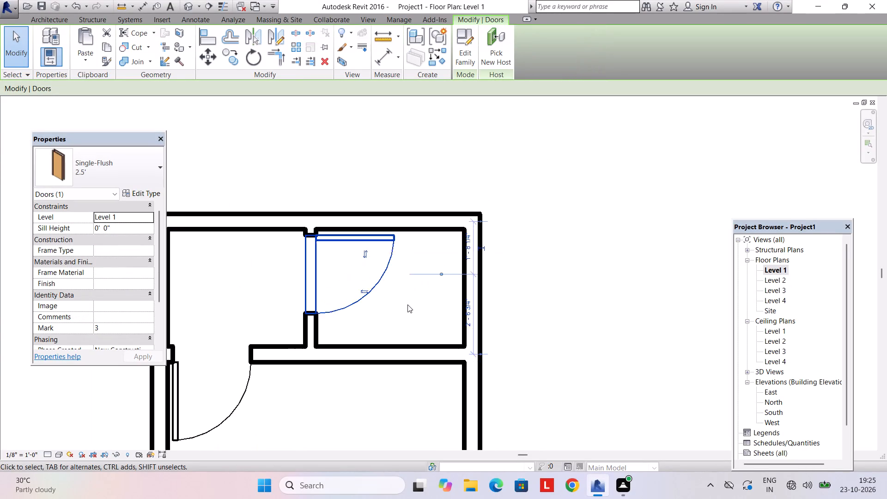
left_click(377, 38)
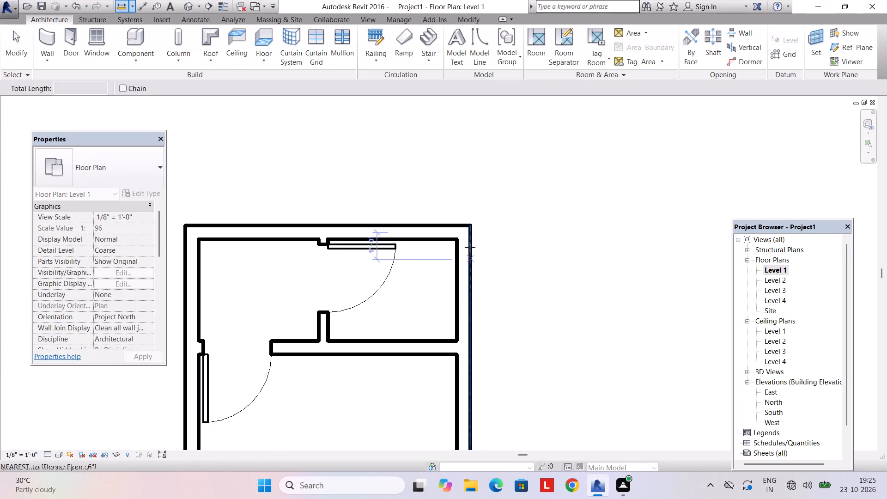
left_click(458, 243)
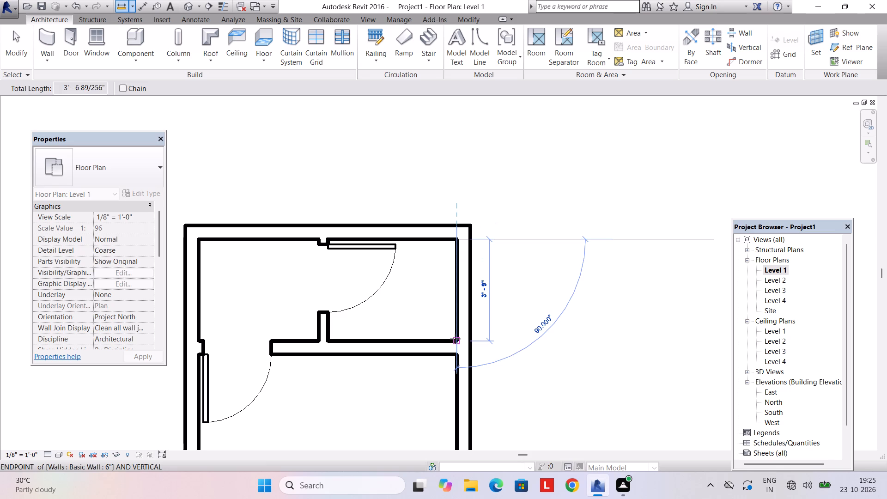
key("Escape")
key("Escape")
key("Escape")
left_click(456, 301)
scroll(456, 302, "down", 2)
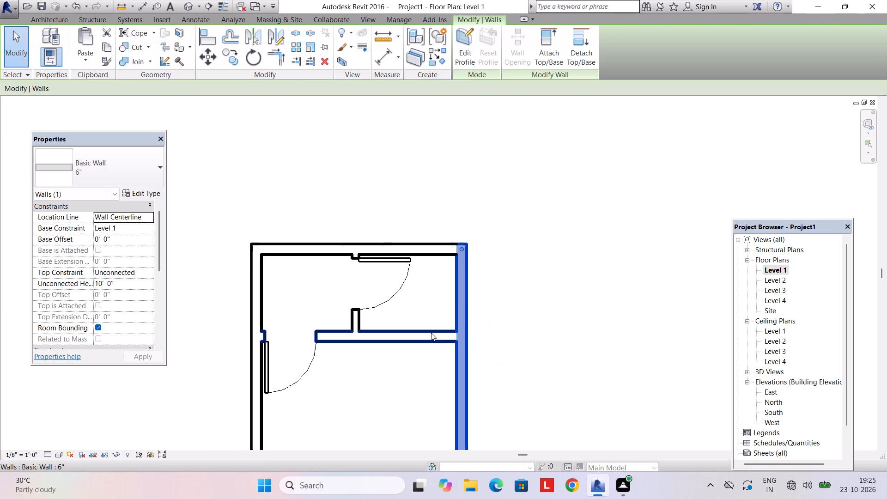
key("Escape")
Set the clear distance between Level 1's 6" cross wall and the north wall's inner face to 4'.
left_click(411, 343)
scroll(427, 323, "up", 2)
scroll(421, 324, "down", 4)
middle_click_drag(394, 314, 442, 329)
scroll(320, 339, "up", 3)
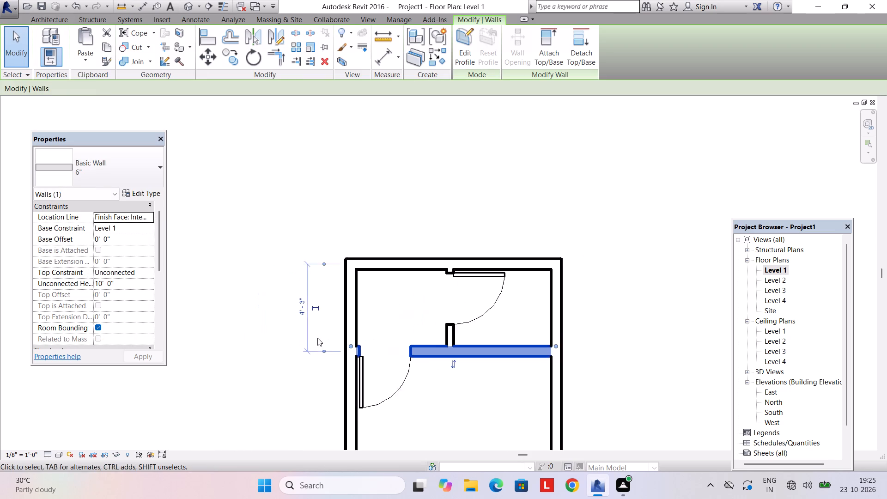
left_click(327, 353)
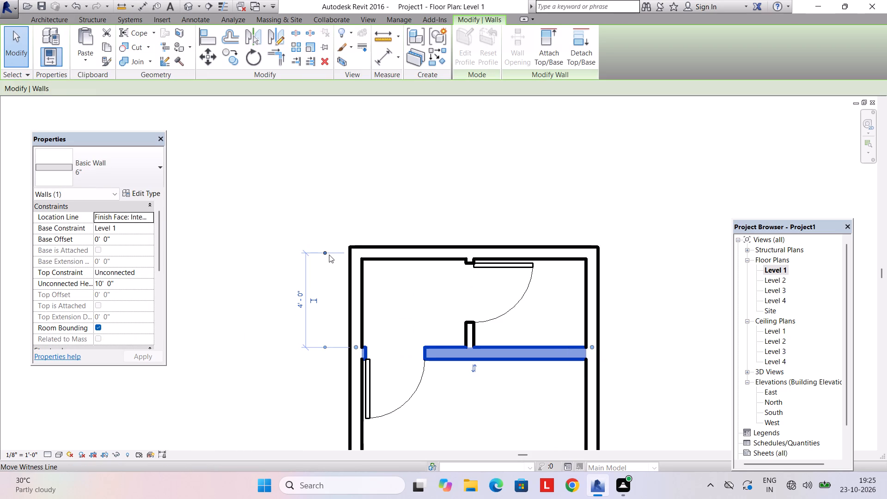
left_click(329, 253)
left_click(300, 302)
type("4'")
key("Return")
key("Escape")
Measure the north-south depth of Level 1's middle room between the 6" and 4" cross walls.
scroll(306, 304, "down", 3)
middle_click_drag(345, 288, 318, 239)
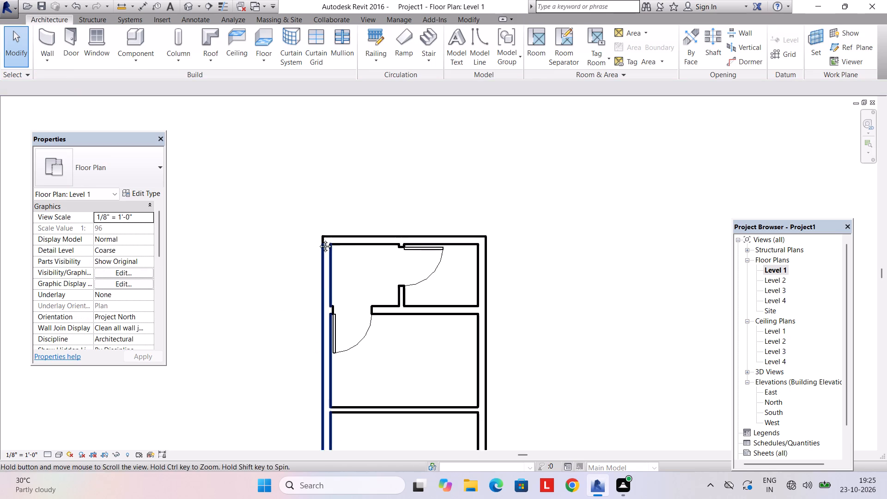
middle_click_drag(318, 239, 318, 239)
middle_click_drag(384, 297, 371, 258)
middle_click_drag(371, 277, 346, 192)
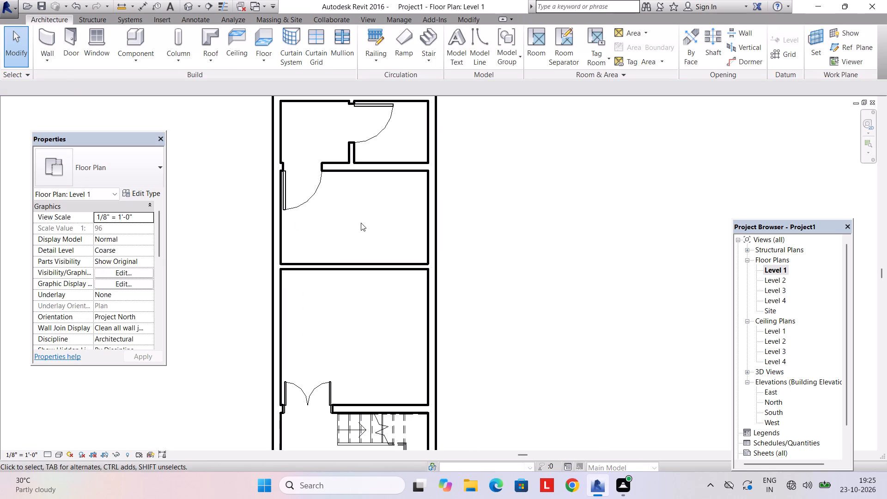
left_click(470, 17)
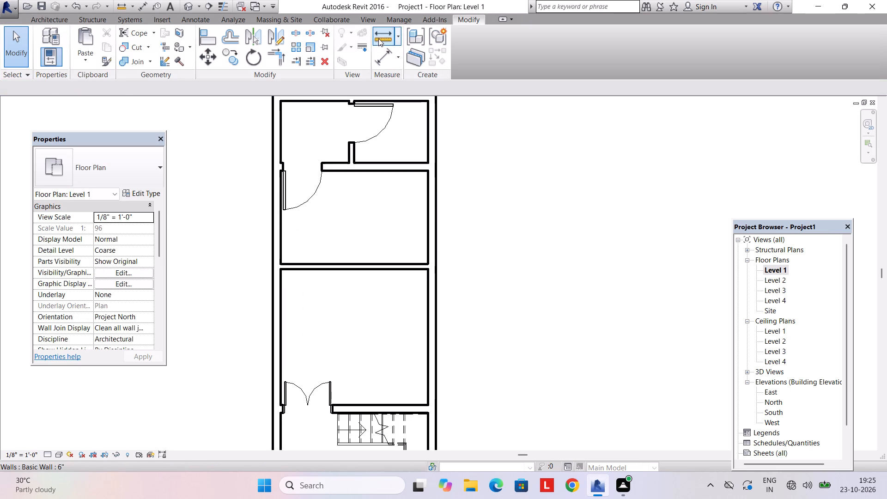
left_click(378, 37)
scroll(416, 183, "up", 2)
left_click(429, 165)
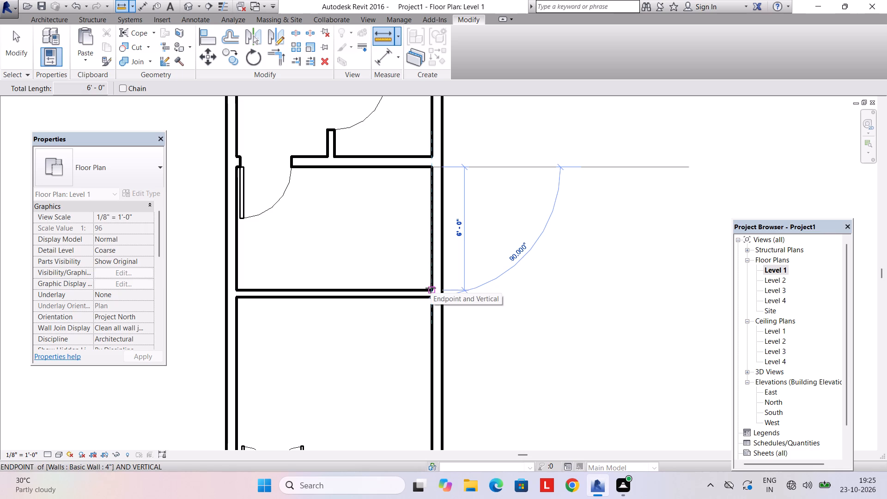
key("Escape")
key("Escape")
Measure the depth of Level 1's front room from the 4" cross wall to the double-door wall.
scroll(388, 249, "down", 2)
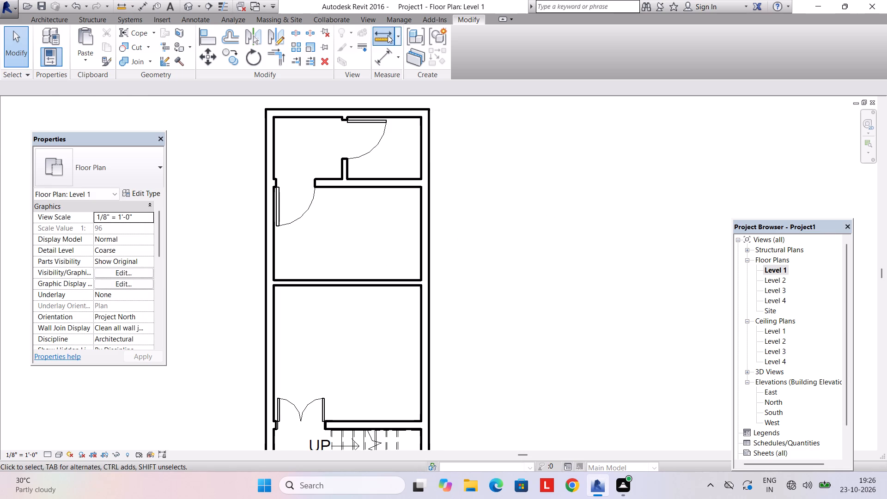
left_click(388, 35)
middle_click_drag(400, 278, 390, 199)
scroll(419, 256, "up", 1)
left_click(411, 203)
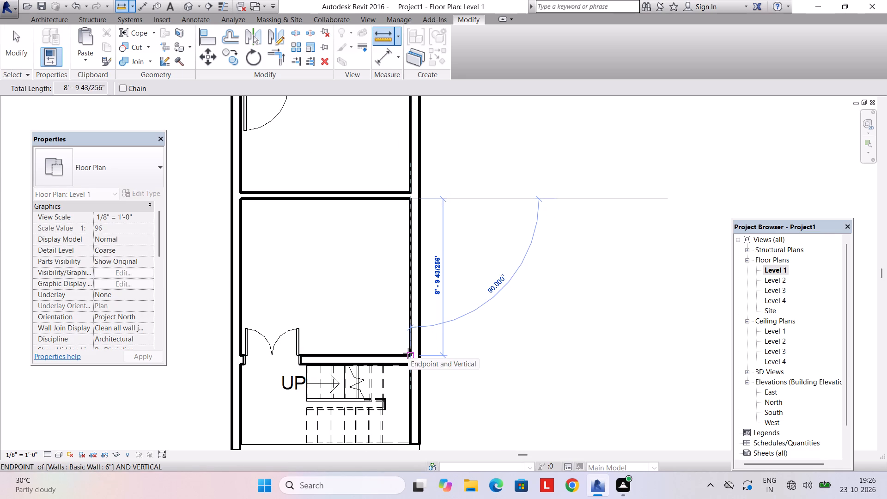
key("Escape")
key("Escape")
Set the clear distance between Level 1's 4" cross wall and the 6" cross wall to 6'6".
middle_click_drag(352, 223, 357, 292)
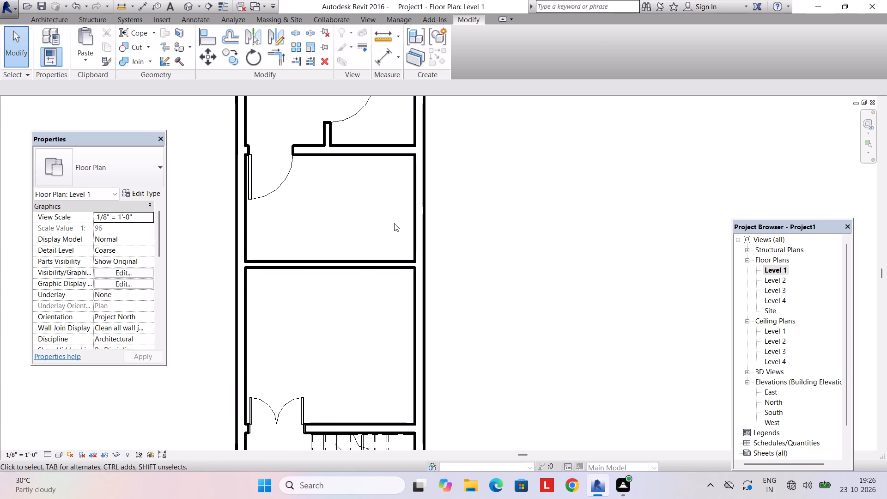
left_click(358, 271)
middle_click_drag(338, 241, 435, 277)
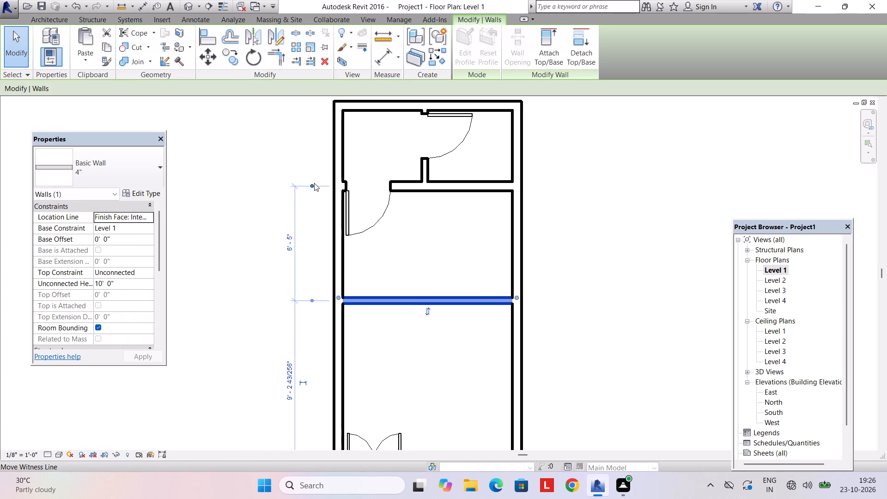
left_click(314, 183)
left_click(313, 180)
left_click(312, 301)
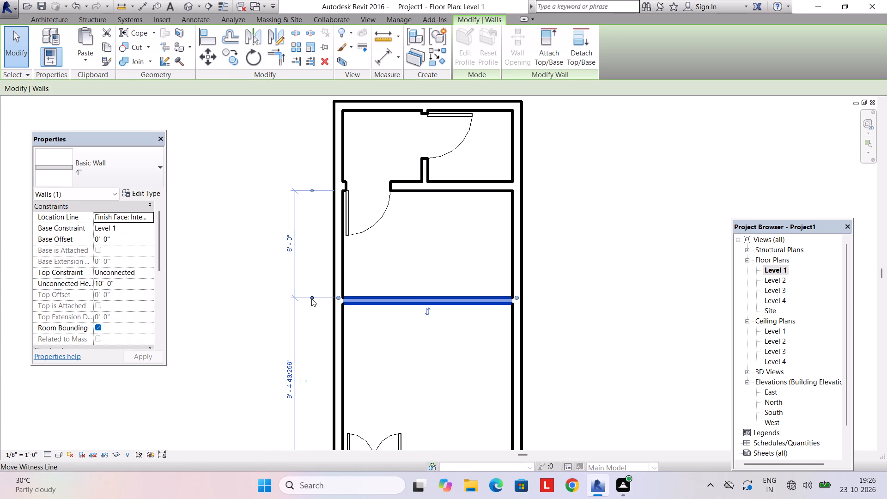
left_click(287, 247)
type("6'6\"")
key("Return")
key("Return")
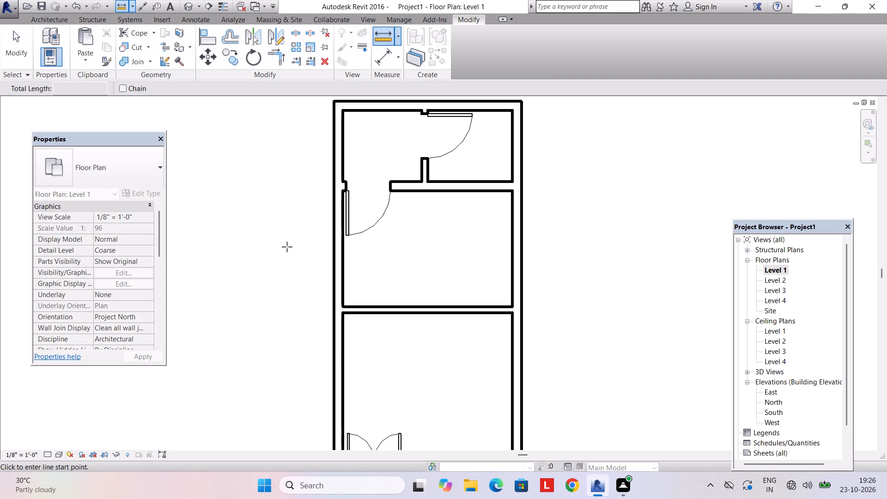
scroll(456, 318, "down", 4)
key("Escape")
middle_click_drag(421, 348, 366, 310)
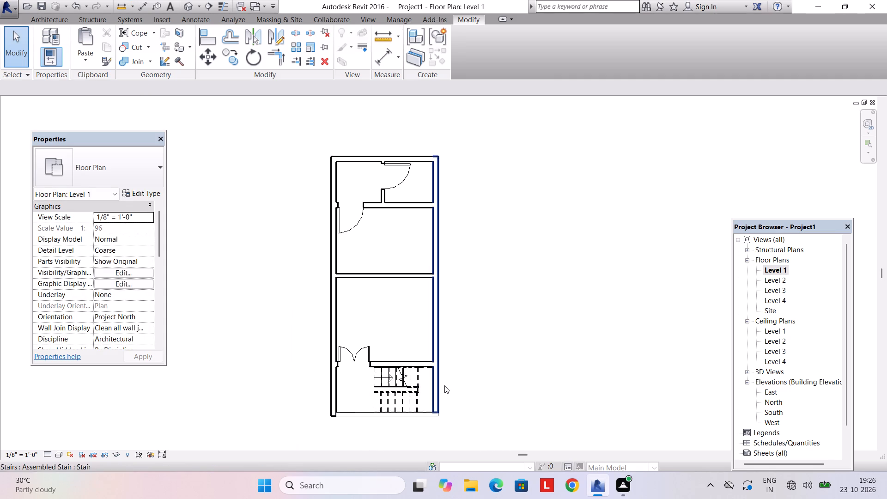
In the Level 2 plan, draw a 4" wall across the full width, starting 10' south of the small corner room's partition.
double_click(770, 283)
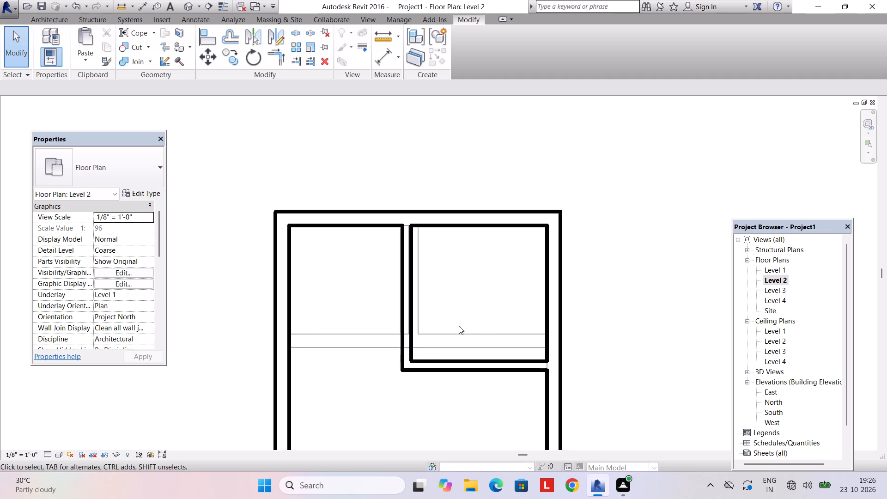
scroll(459, 326, "down", 3)
middle_click_drag(425, 313, 419, 246)
middle_click_drag(410, 309, 403, 267)
middle_click_drag(413, 292, 407, 261)
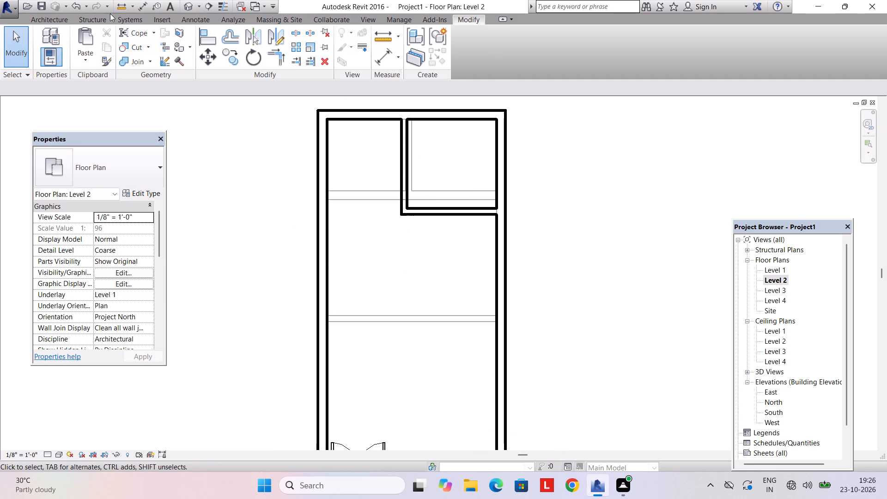
left_click(57, 17)
left_click(46, 34)
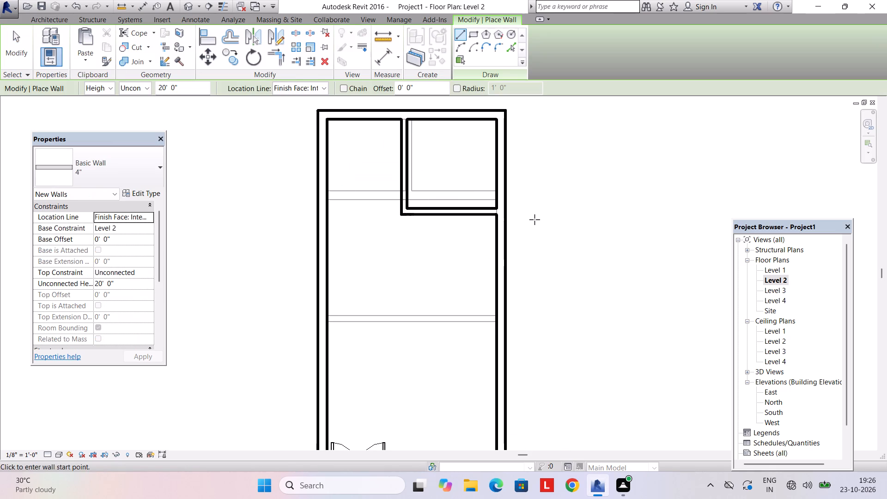
scroll(496, 219, "up", 2)
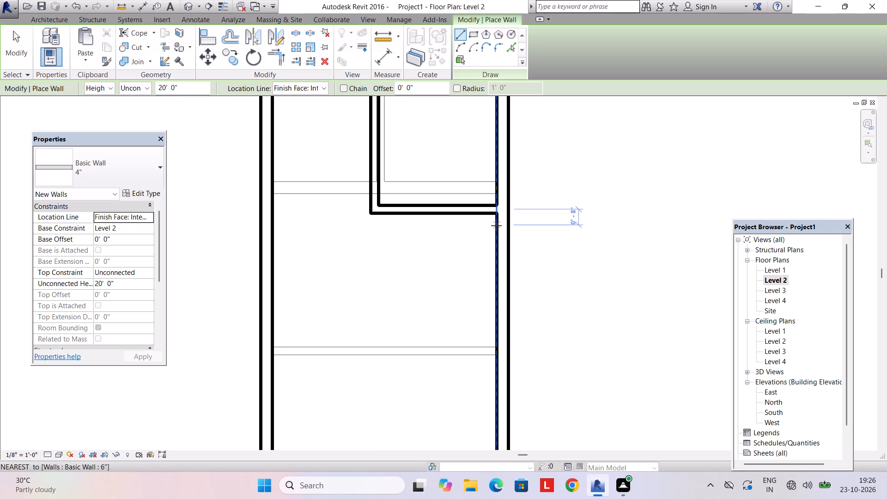
type("10'")
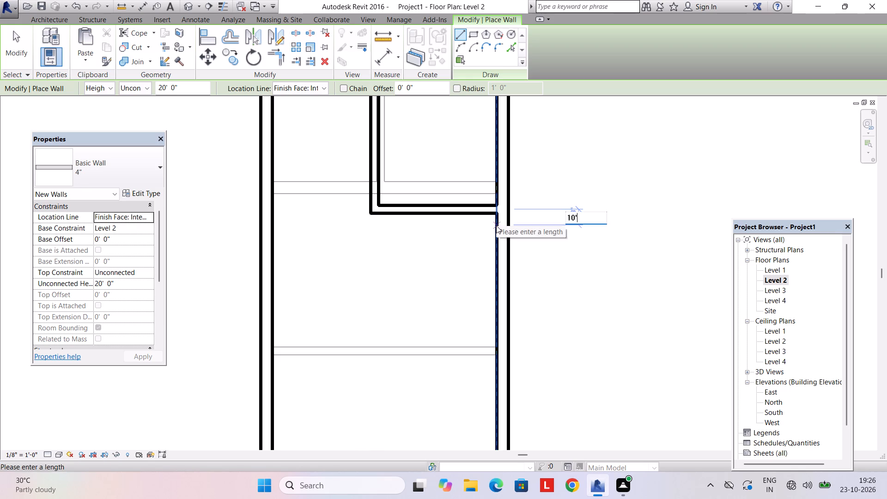
key("Return")
scroll(496, 225, "up", 1)
scroll(497, 225, "down", 4)
middle_click_drag(480, 301, 484, 293)
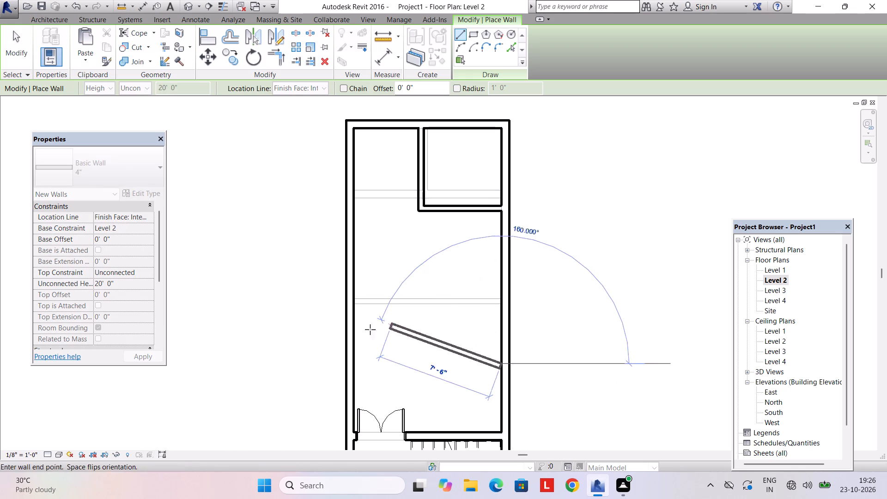
left_click(355, 368)
key("Escape")
key("Escape")
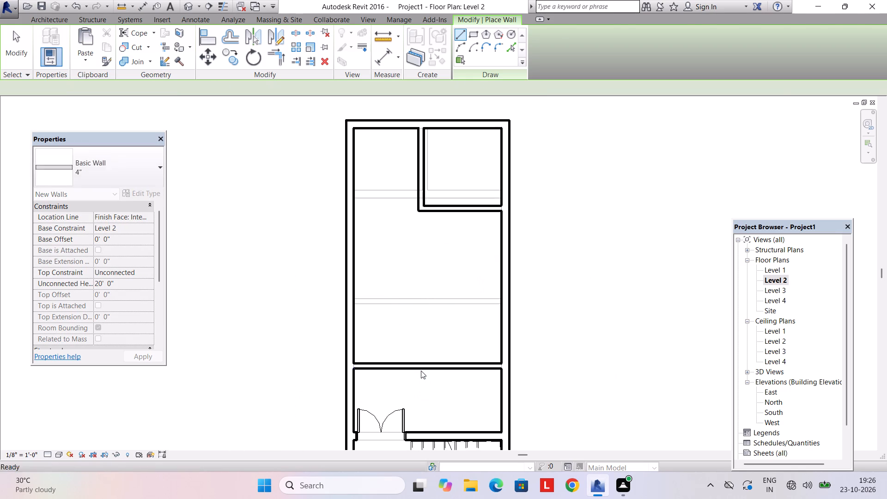
Measure the depth of Level 2's front room from the double-door wall towards the new 4" cross wall.
middle_click_drag(412, 394, 403, 370)
scroll(405, 373, "up", 2)
middle_click_drag(423, 267, 425, 306)
middle_click_drag(425, 315, 421, 238)
left_click(470, 22)
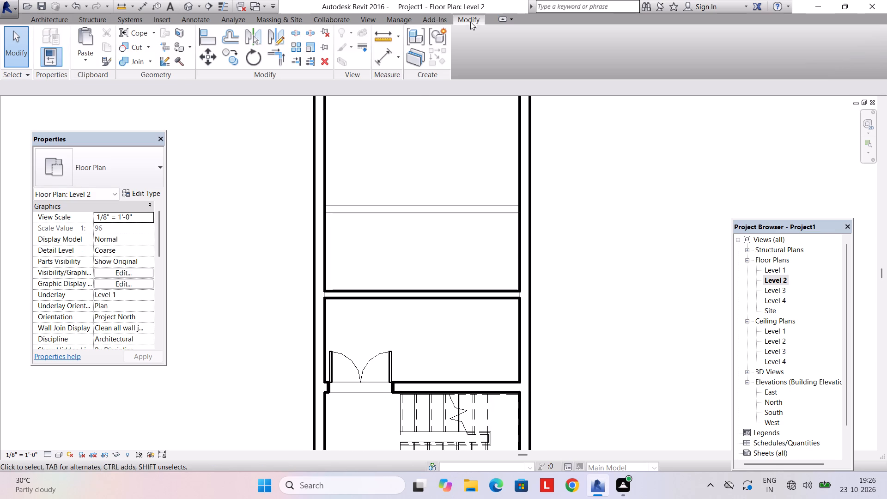
left_click(393, 37)
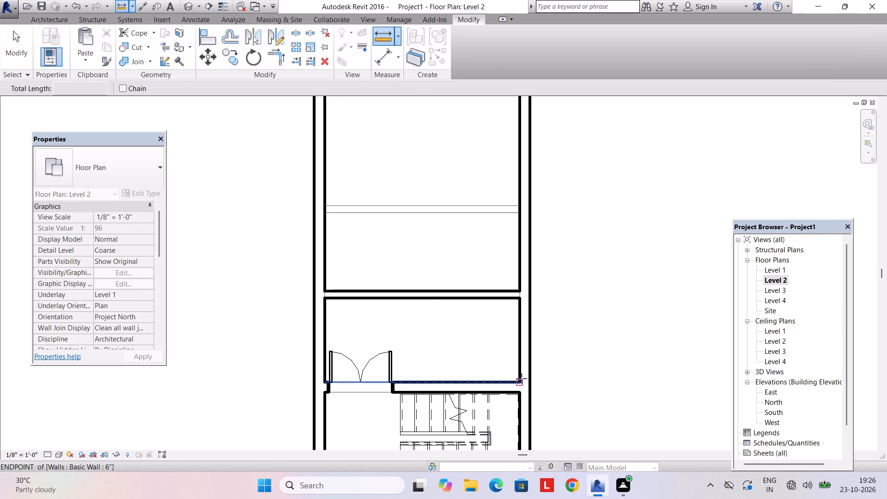
left_click(520, 377)
scroll(517, 305, "up", 2)
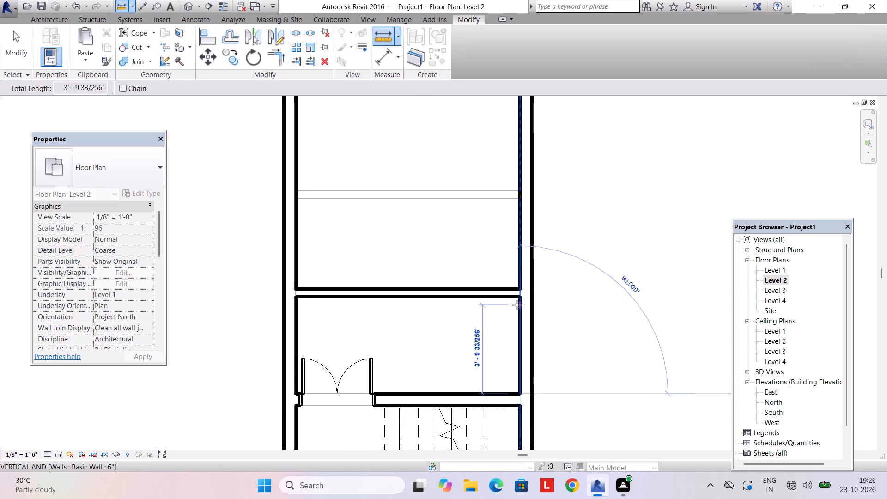
key("Escape")
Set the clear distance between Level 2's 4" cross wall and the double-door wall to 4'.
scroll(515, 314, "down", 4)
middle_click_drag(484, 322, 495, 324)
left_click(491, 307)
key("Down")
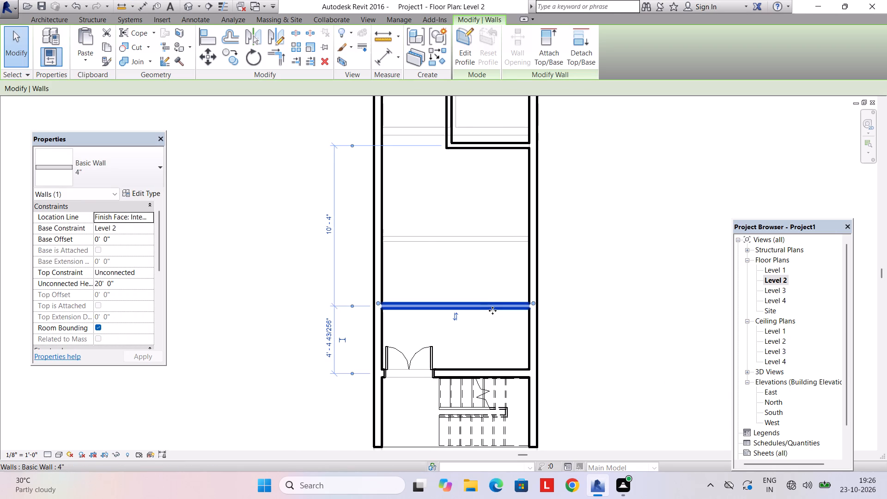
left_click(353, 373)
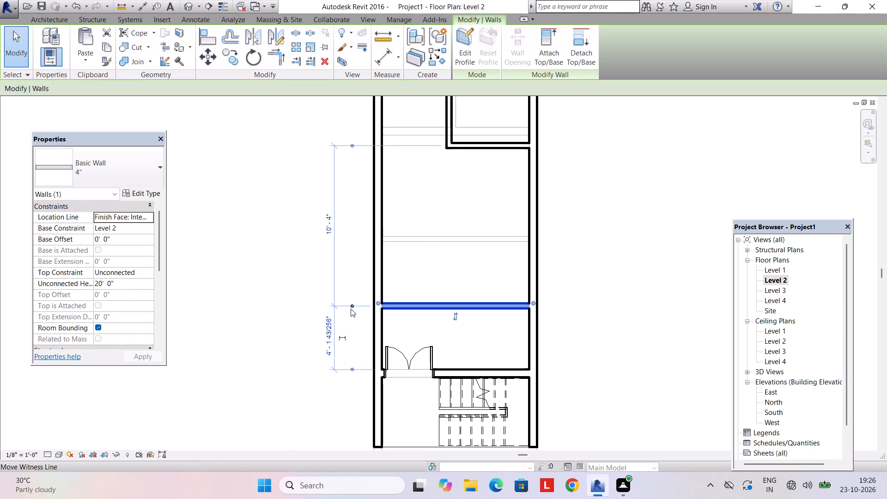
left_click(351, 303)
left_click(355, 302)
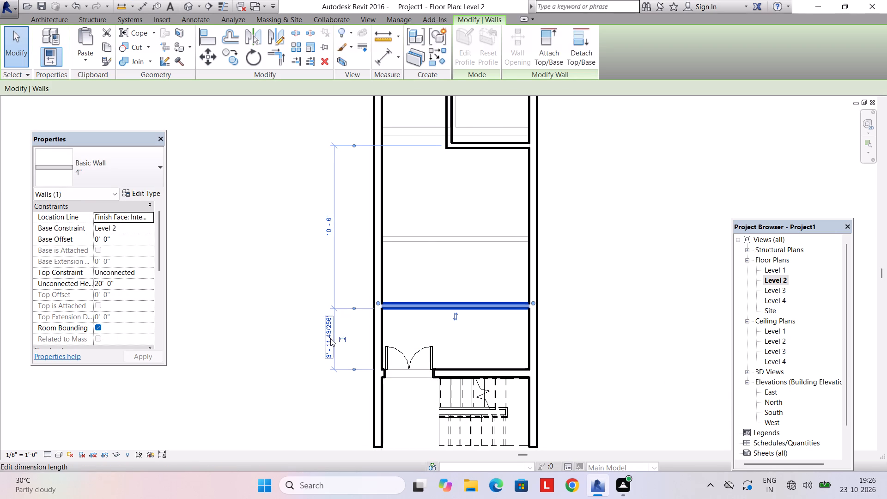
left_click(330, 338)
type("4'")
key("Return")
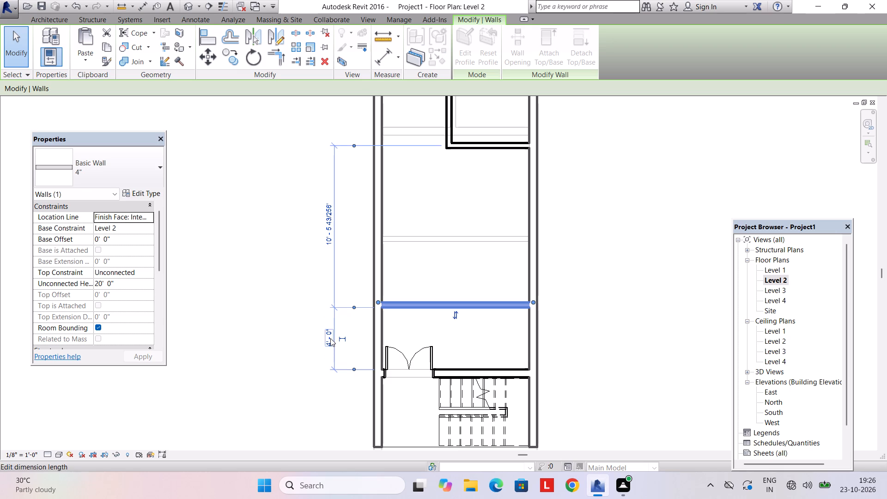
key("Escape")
Measure the depth of Level 2's middle room from the corner room's partition to the 4" cross wall.
scroll(464, 309, "up", 2)
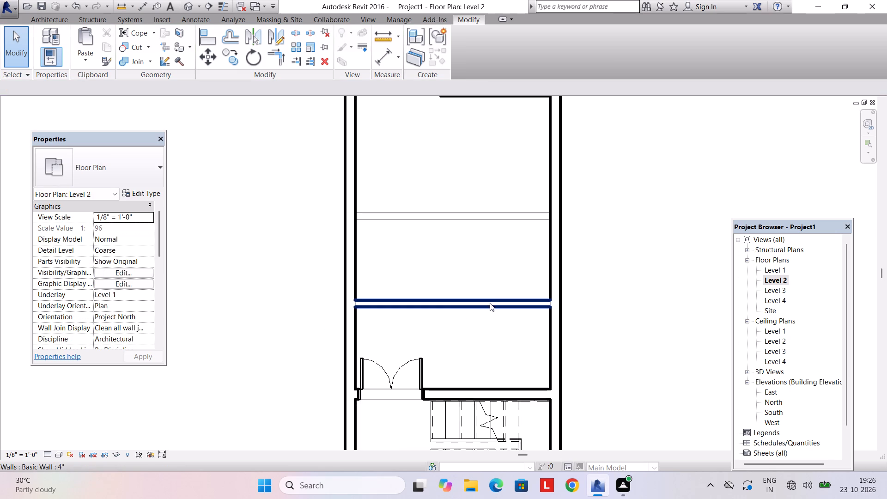
middle_click_drag(492, 229, 487, 318)
left_click(383, 39)
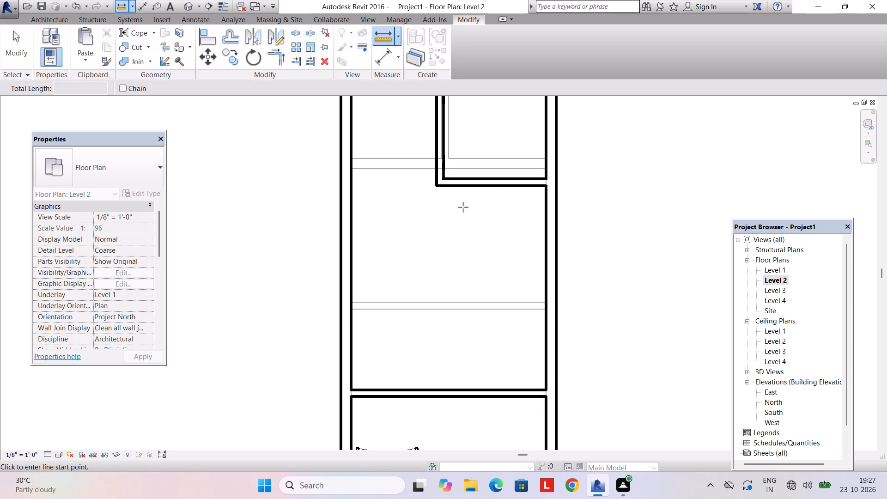
left_click(544, 190)
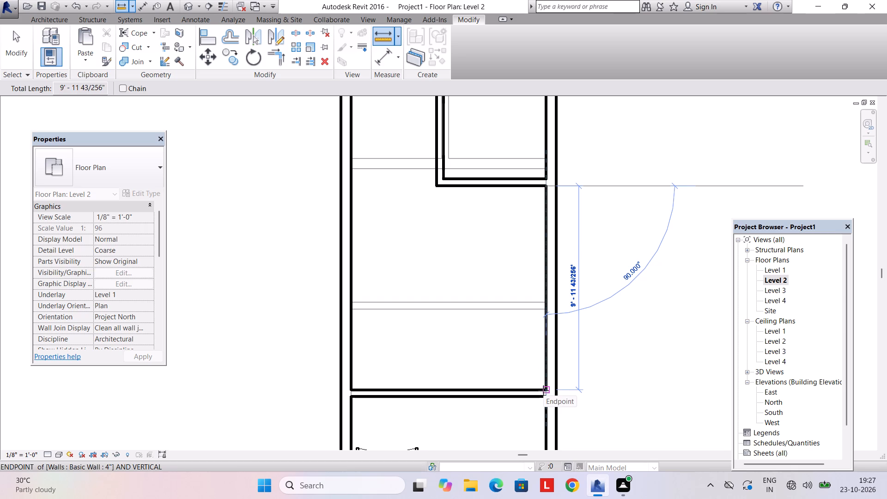
key("Escape")
Set the clear distance between Level 2's 4" cross wall and the corner room's south partition to 10'.
scroll(519, 348, "down", 4)
middle_click_drag(519, 347, 510, 329)
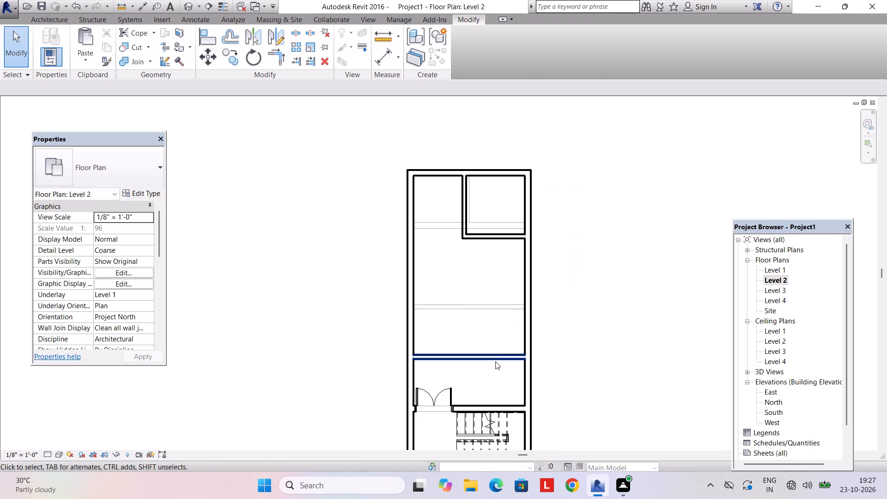
left_click(495, 361)
left_click(390, 357)
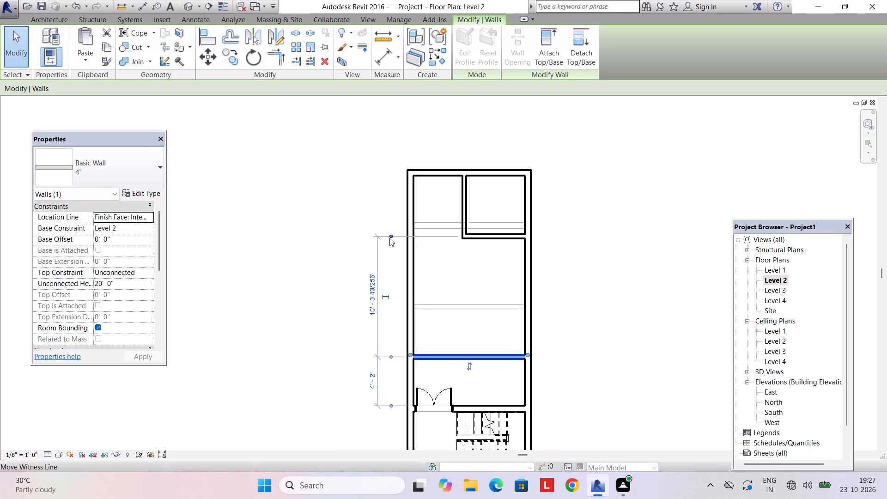
left_click(390, 236)
left_click(390, 236)
scroll(389, 326, "up", 3)
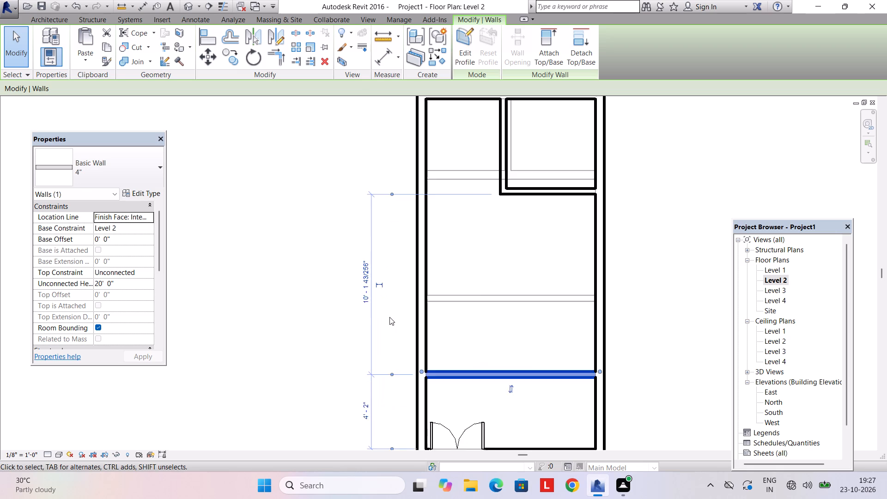
scroll(389, 317, "up", 3)
left_click(394, 404)
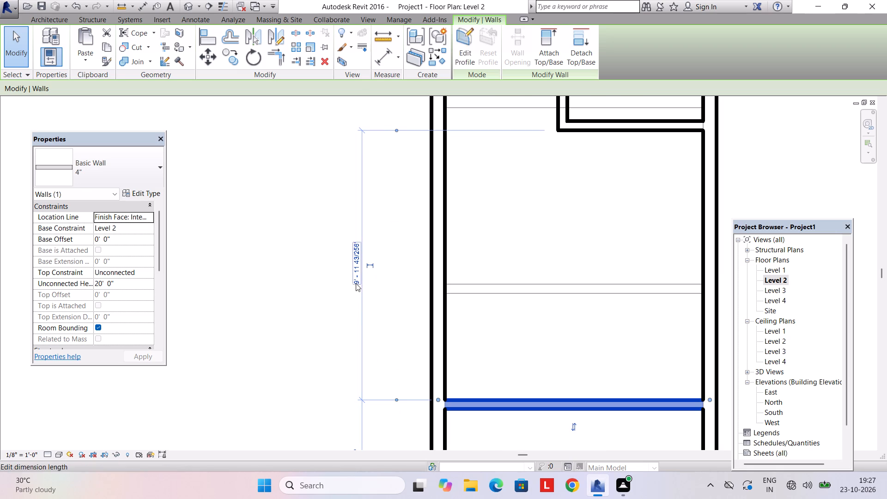
left_click(356, 281)
type("10'")
key("Return")
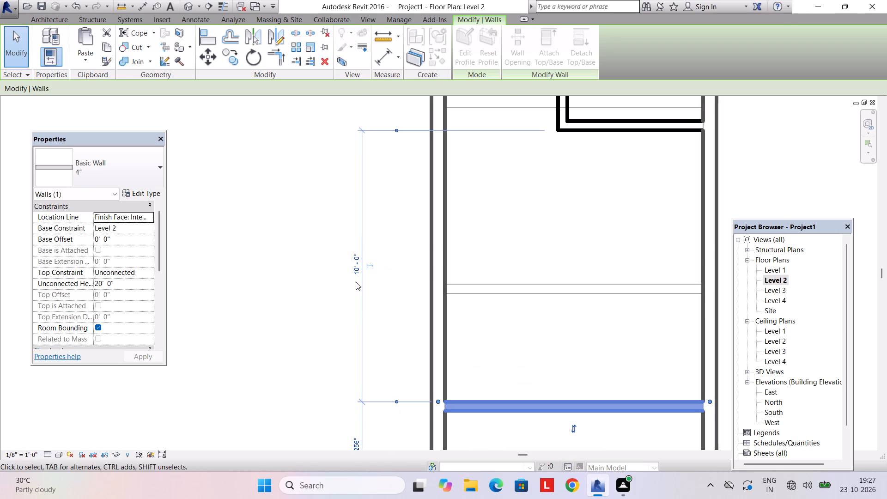
key("Escape")
Copy Level 2's east, north and west outer walls, the 6" double-door wall, its double door and the stair to the clipboard.
scroll(380, 274, "down", 3)
middle_click(402, 290)
middle_click_drag(542, 323, 530, 311)
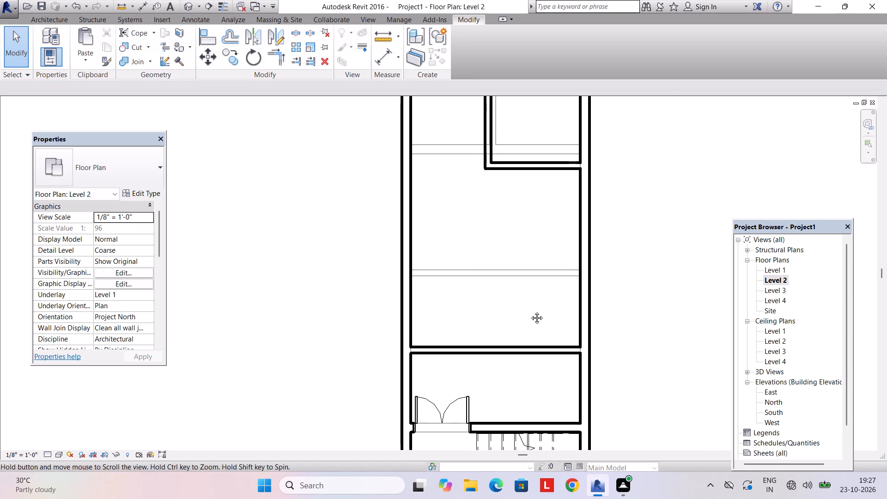
middle_click_drag(530, 311, 521, 298)
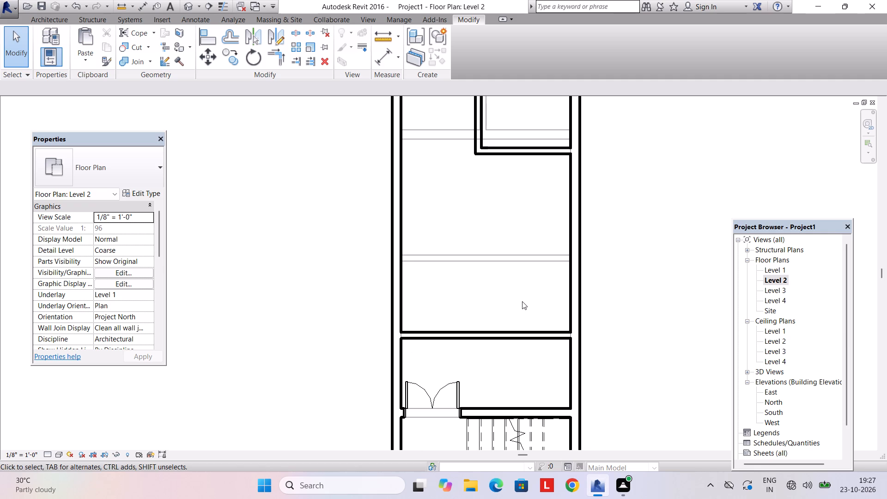
scroll(522, 301, "down", 2)
middle_click_drag(517, 324, 442, 255)
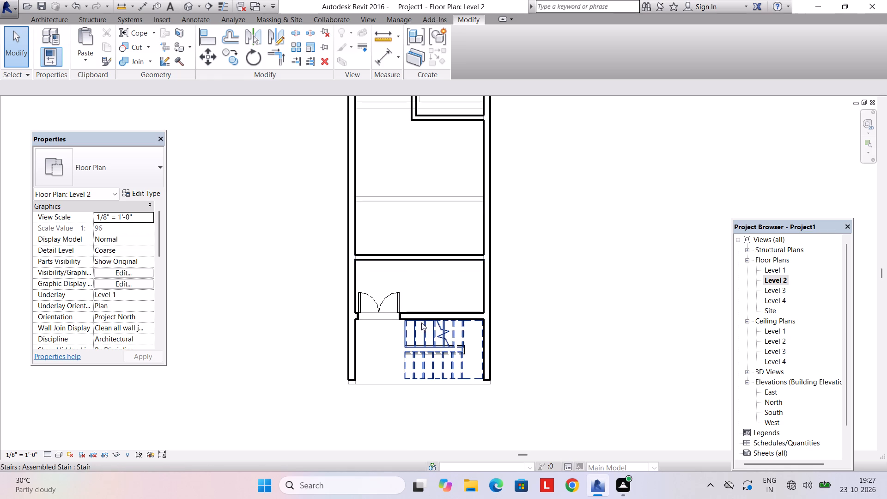
scroll(585, 284, "down", 4)
middle_click_drag(549, 280, 549, 310)
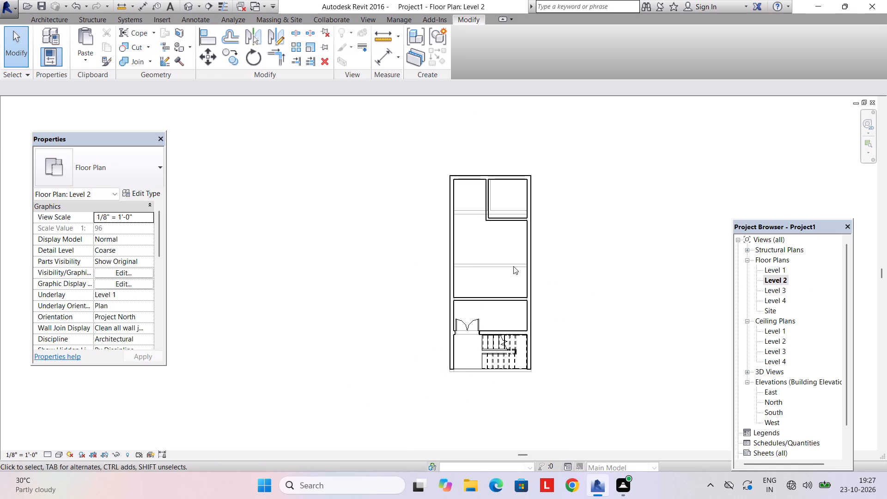
left_click(529, 262, "ctrl")
left_click(510, 179, "ctrl")
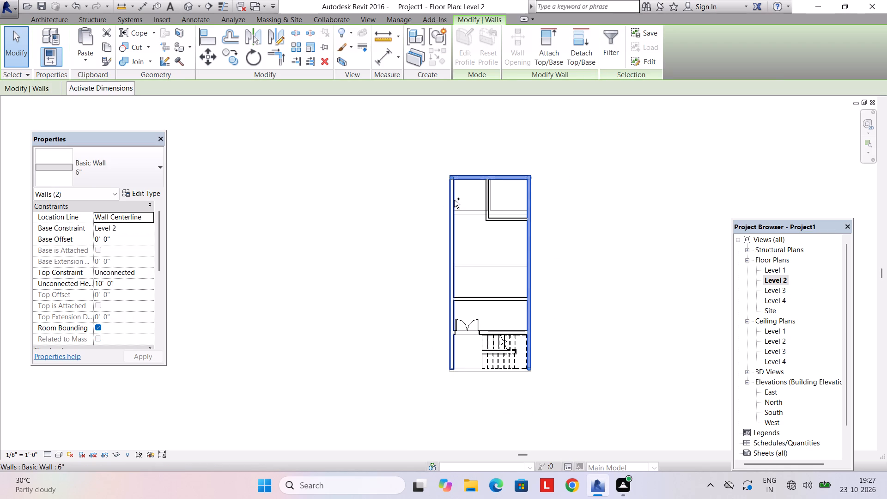
left_click(454, 200, "ctrl")
scroll(490, 339, "up", 8, "ctrl")
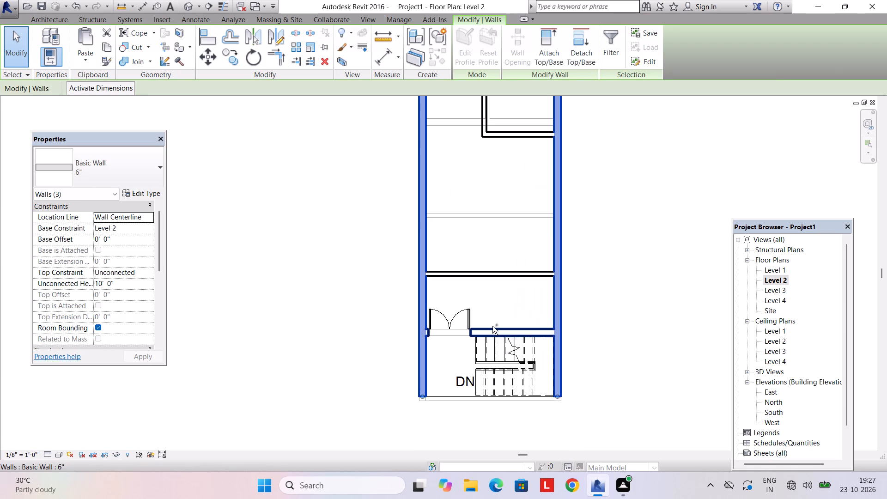
left_click(492, 326, "ctrl")
left_click(452, 323, "ctrl")
left_click(484, 359, "ctrl")
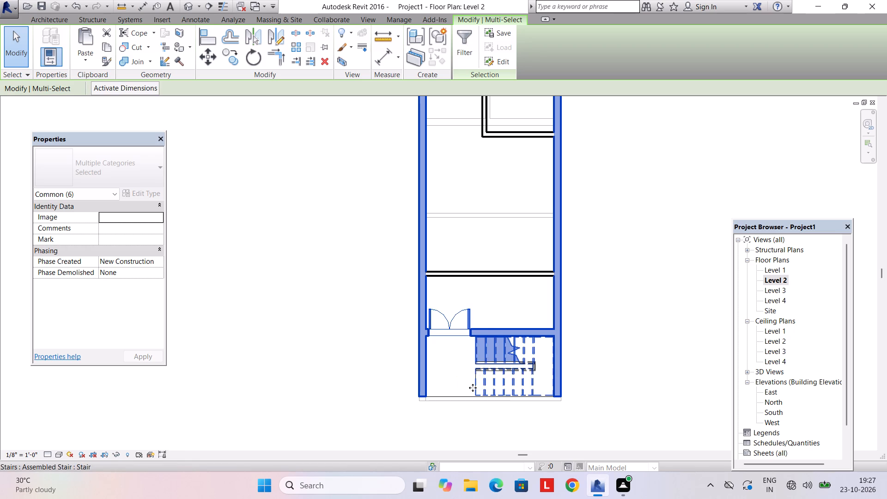
key("ctrl+c")
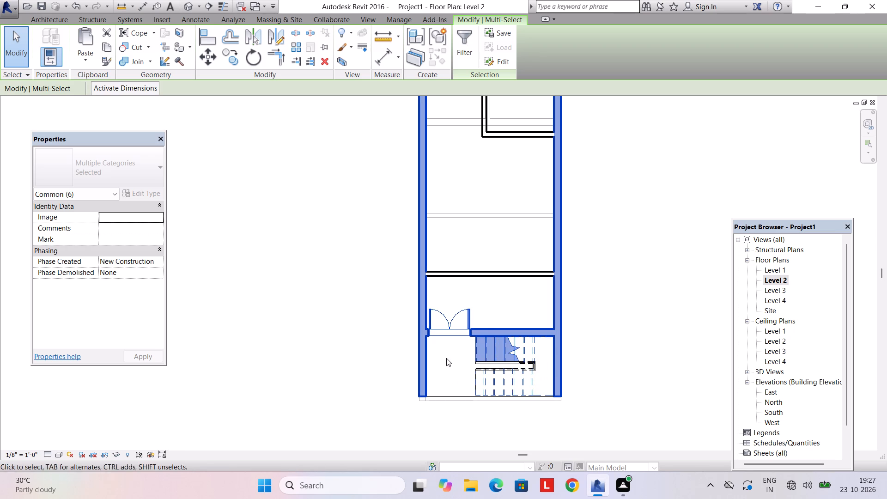
In the Level 3 plan, set the unconnected height of the three 4" partition walls based on Level 2 to 10'.
double_click(772, 289)
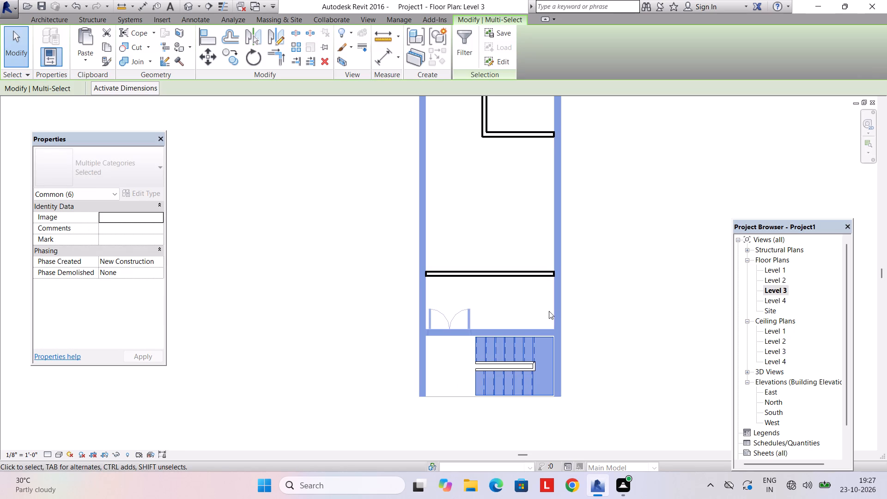
key("Escape")
scroll(486, 308, "down", 2)
middle_click_drag(486, 308, 486, 315)
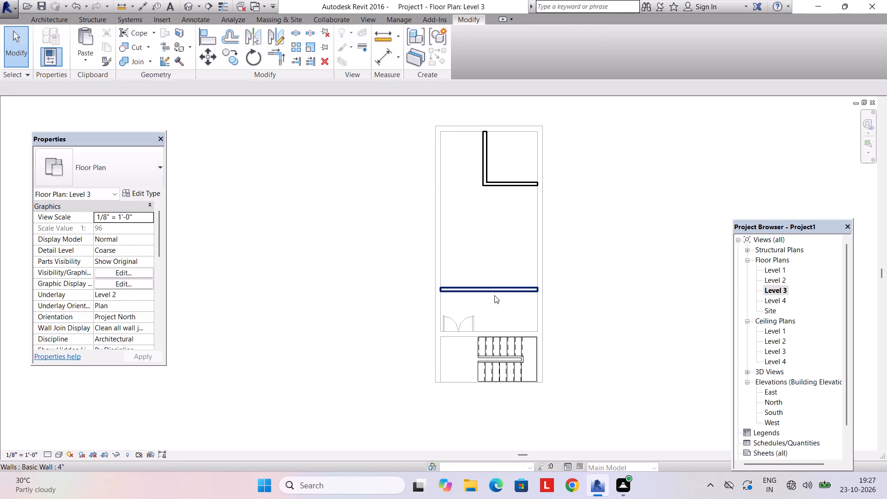
left_click(496, 290)
left_click(493, 183, "ctrl")
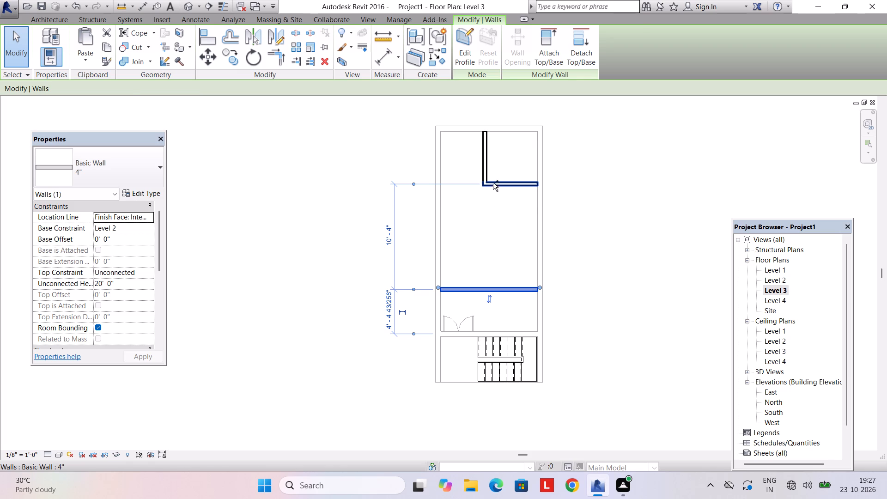
left_click(487, 172, "ctrl")
left_click(120, 282)
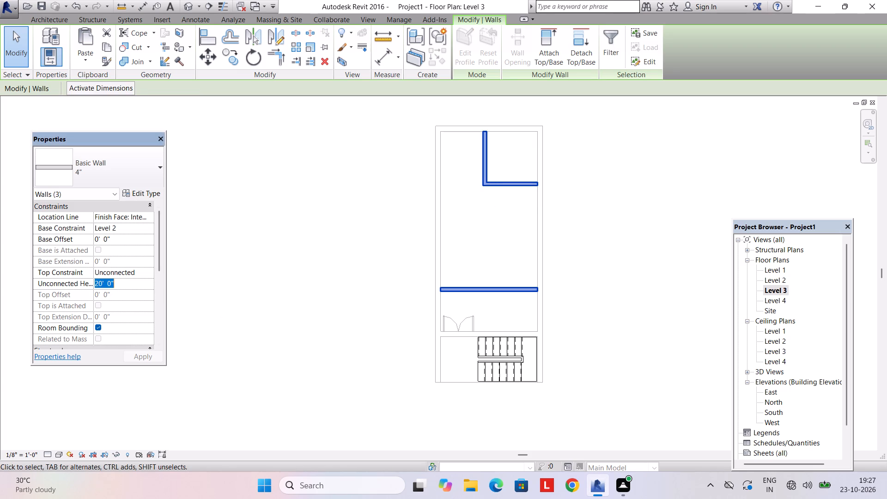
type("10'")
key("Return")
key("Return")
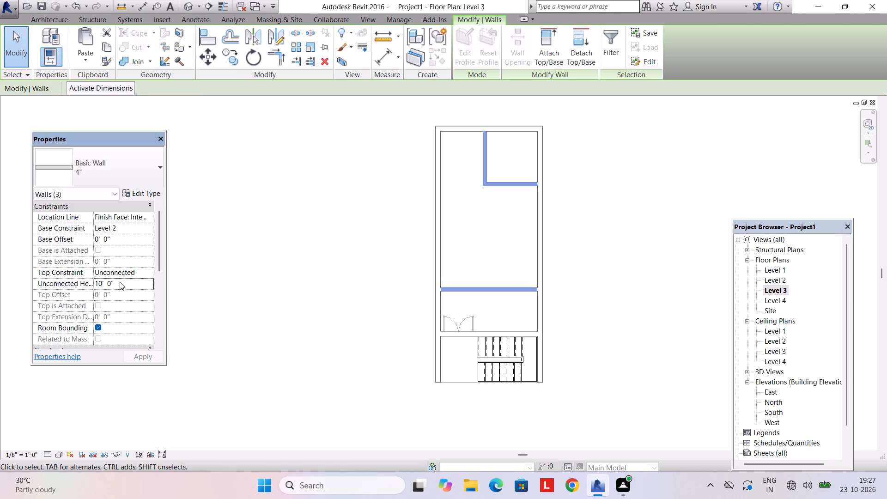
Paste the copied outer walls, double-door wall, double door and stair into the Level 3 plan, aligned over Level 2's shell.
key("Escape")
key("Escape")
key("ctrl+v")
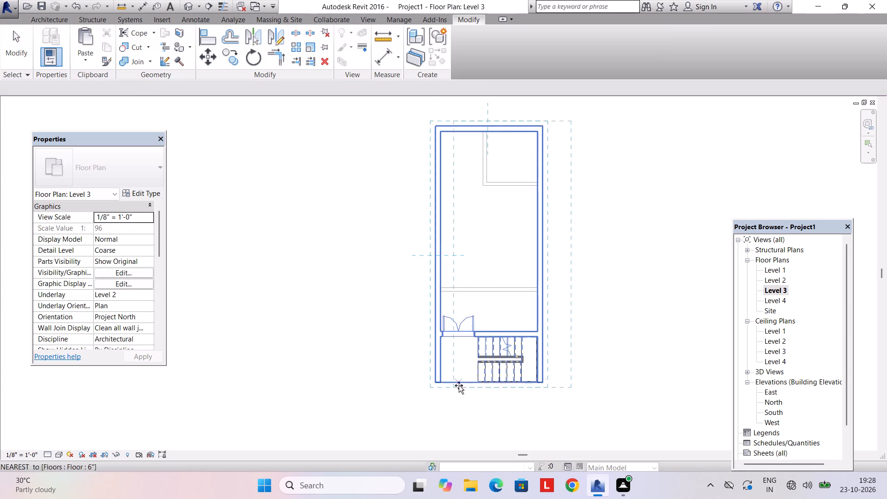
scroll(459, 398, "up", 8)
left_click(447, 382)
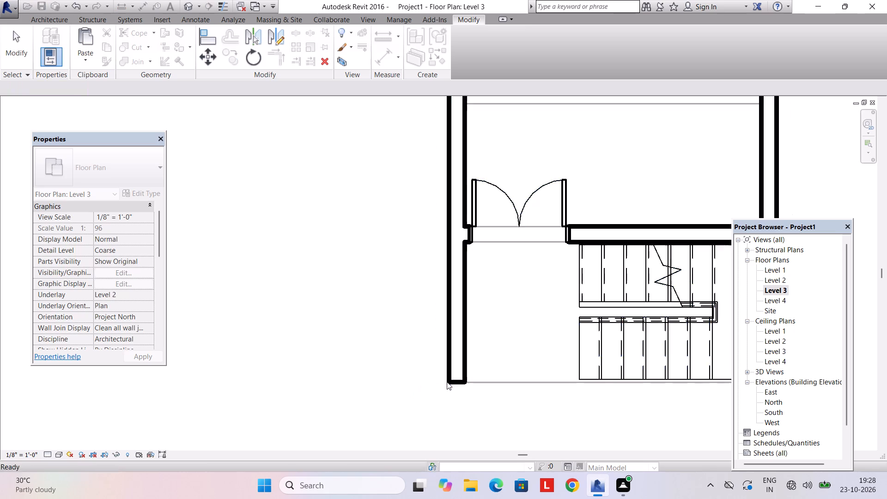
key("Escape")
key("Escape")
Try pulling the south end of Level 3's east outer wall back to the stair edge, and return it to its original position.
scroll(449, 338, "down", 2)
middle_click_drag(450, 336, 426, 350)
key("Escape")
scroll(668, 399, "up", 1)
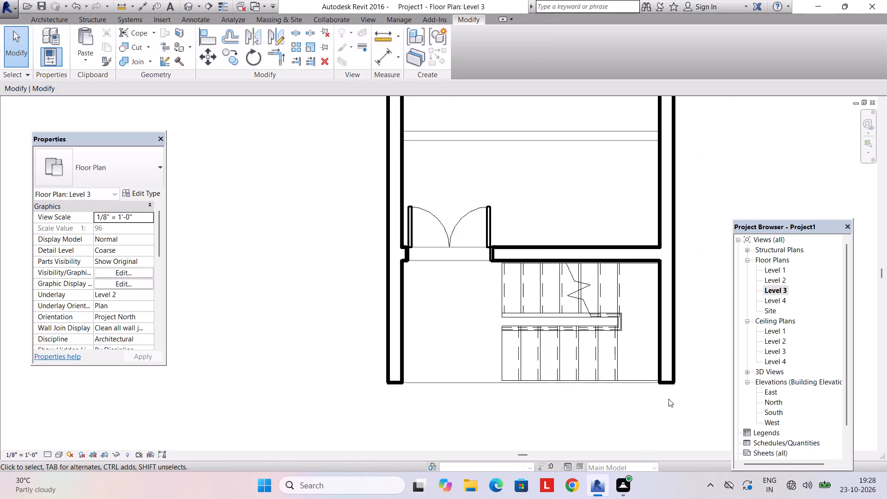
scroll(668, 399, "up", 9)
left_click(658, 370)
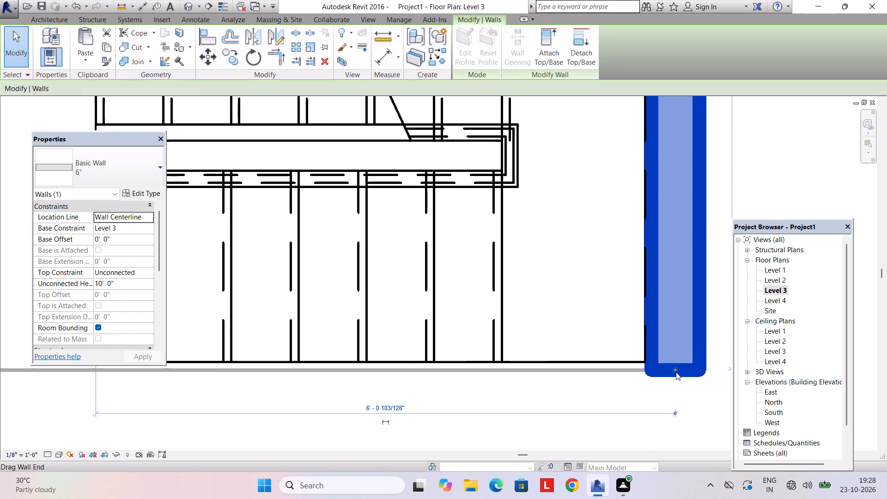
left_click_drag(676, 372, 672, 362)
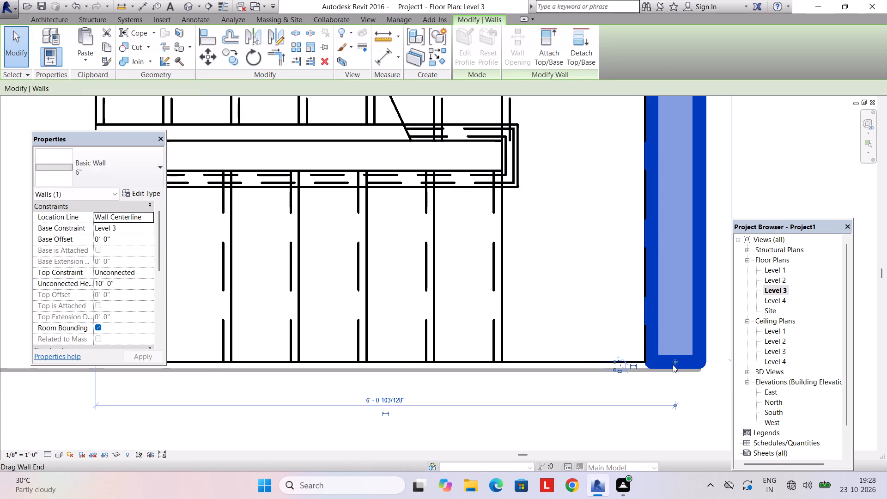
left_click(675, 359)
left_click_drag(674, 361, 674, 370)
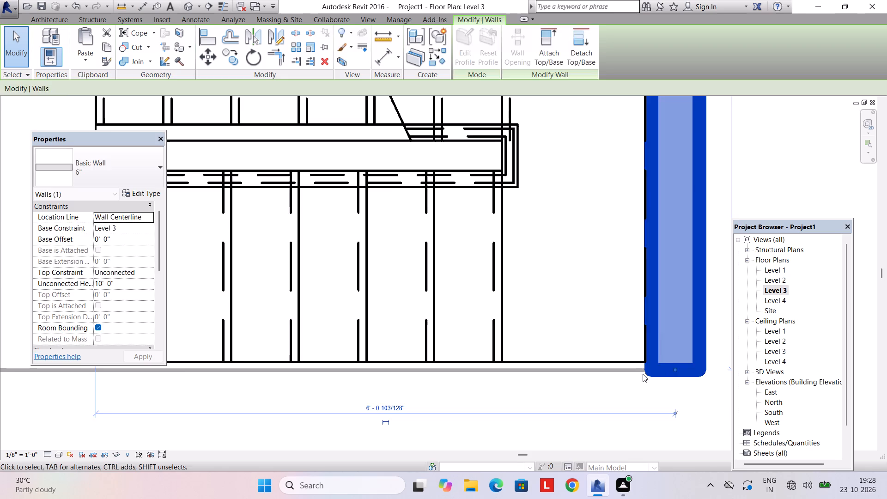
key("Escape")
Examine how the south ends of the outer walls line up between floors, in the Level 3 plan and the 3D view.
scroll(643, 374, "down", 4)
middle_click_drag(594, 383, 727, 389)
scroll(276, 398, "up", 4)
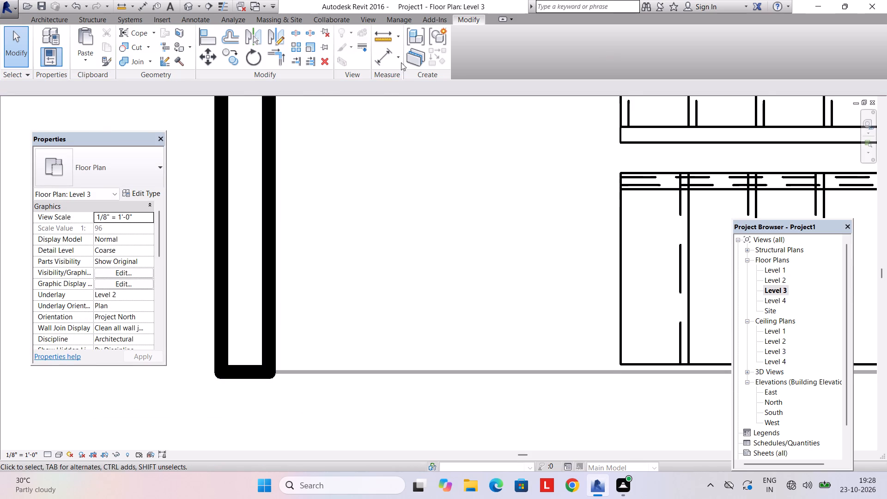
left_click(365, 19)
left_click(337, 35)
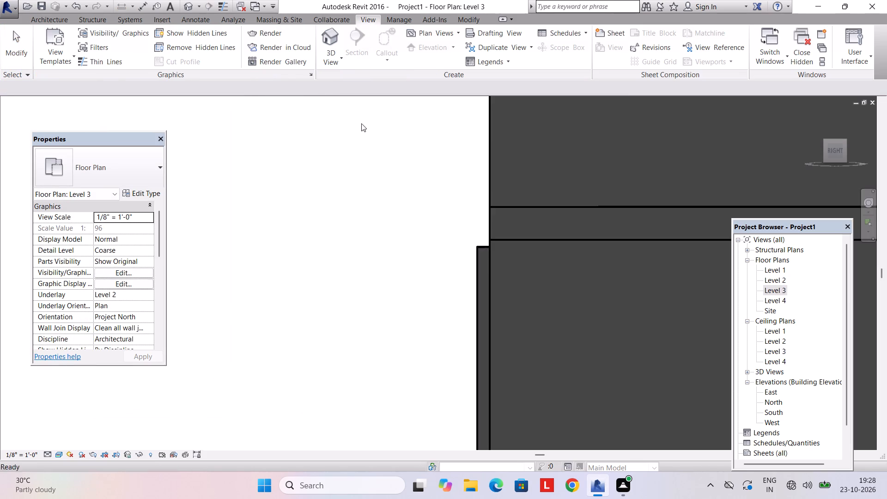
scroll(428, 205, "down", 14)
middle_click_drag(481, 277, 521, 289)
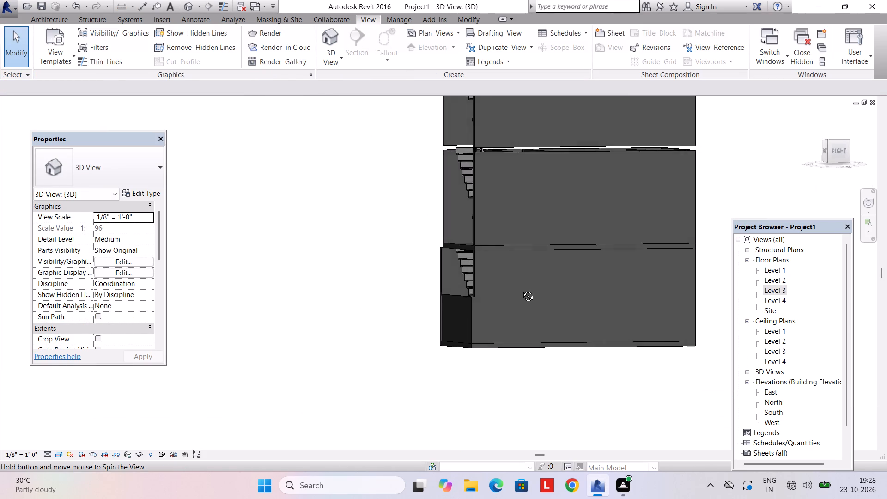
middle_click_drag(521, 289, 482, 301)
scroll(482, 301, "down", 1)
scroll(469, 263, "up", 6)
middle_click_drag(466, 253, 735, 298)
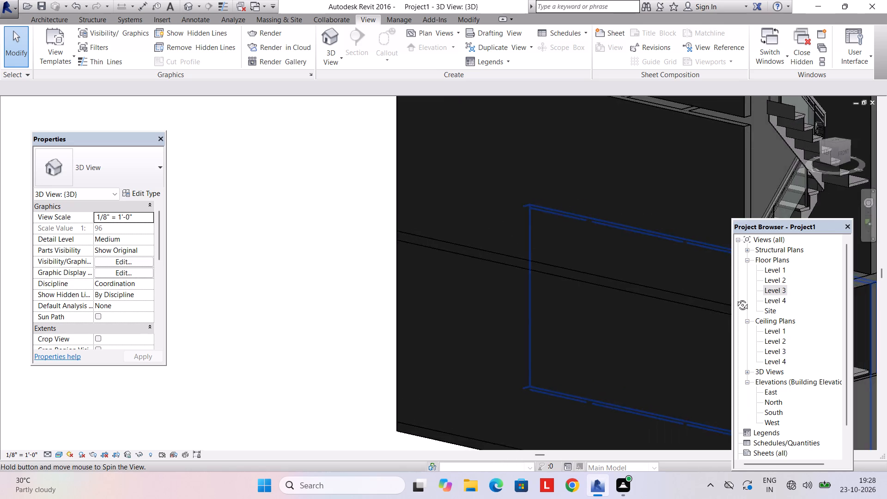
middle_click_drag(735, 298, 610, 285)
left_click(450, 292)
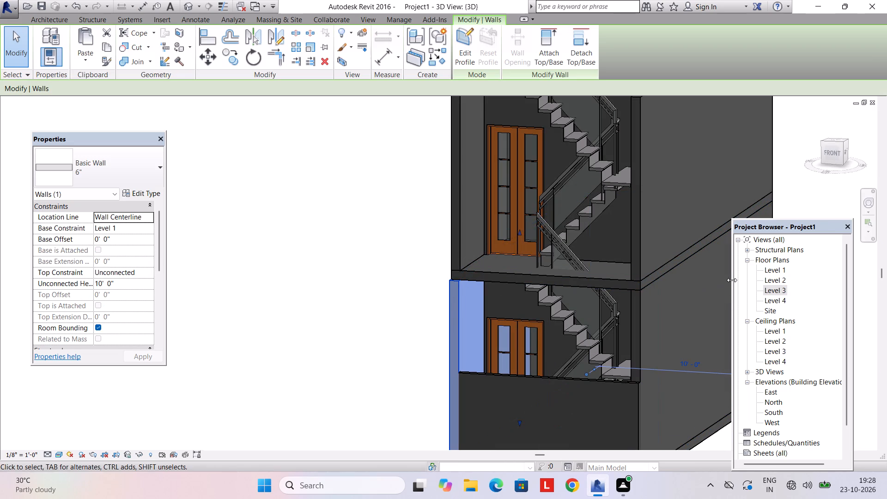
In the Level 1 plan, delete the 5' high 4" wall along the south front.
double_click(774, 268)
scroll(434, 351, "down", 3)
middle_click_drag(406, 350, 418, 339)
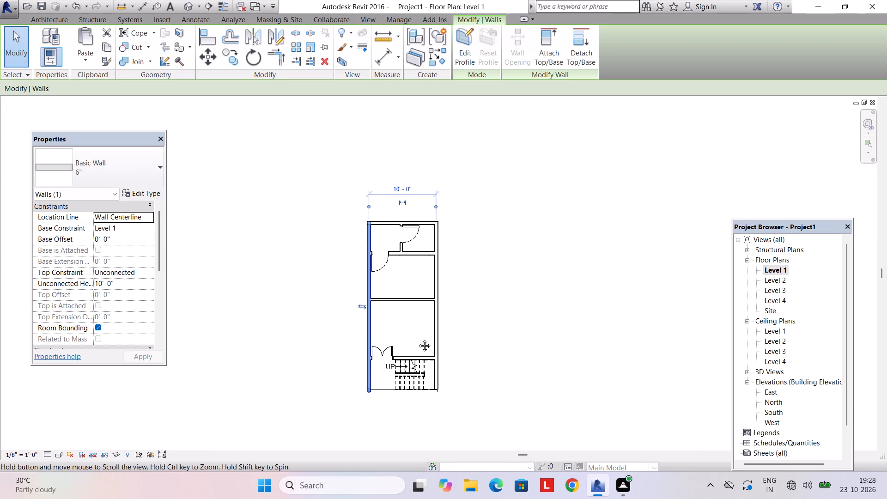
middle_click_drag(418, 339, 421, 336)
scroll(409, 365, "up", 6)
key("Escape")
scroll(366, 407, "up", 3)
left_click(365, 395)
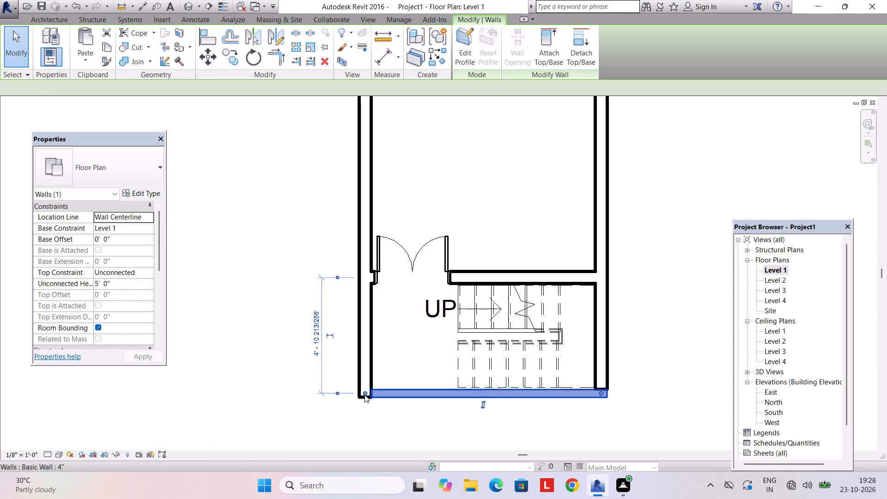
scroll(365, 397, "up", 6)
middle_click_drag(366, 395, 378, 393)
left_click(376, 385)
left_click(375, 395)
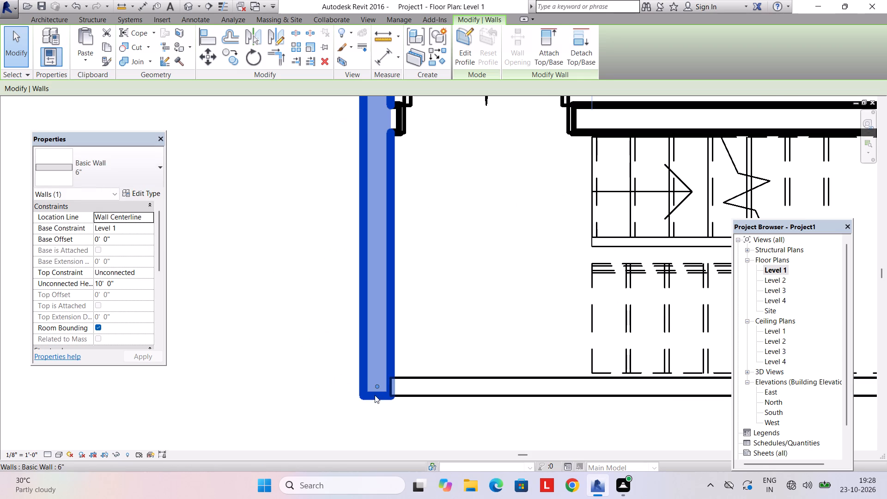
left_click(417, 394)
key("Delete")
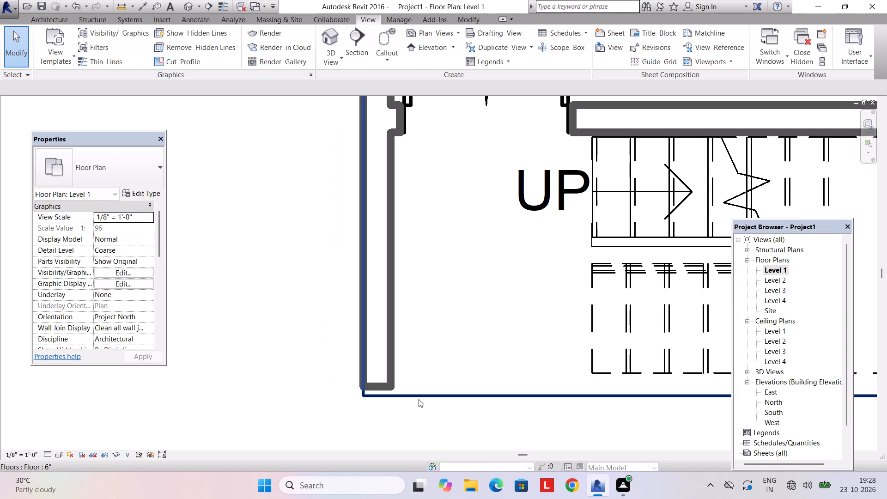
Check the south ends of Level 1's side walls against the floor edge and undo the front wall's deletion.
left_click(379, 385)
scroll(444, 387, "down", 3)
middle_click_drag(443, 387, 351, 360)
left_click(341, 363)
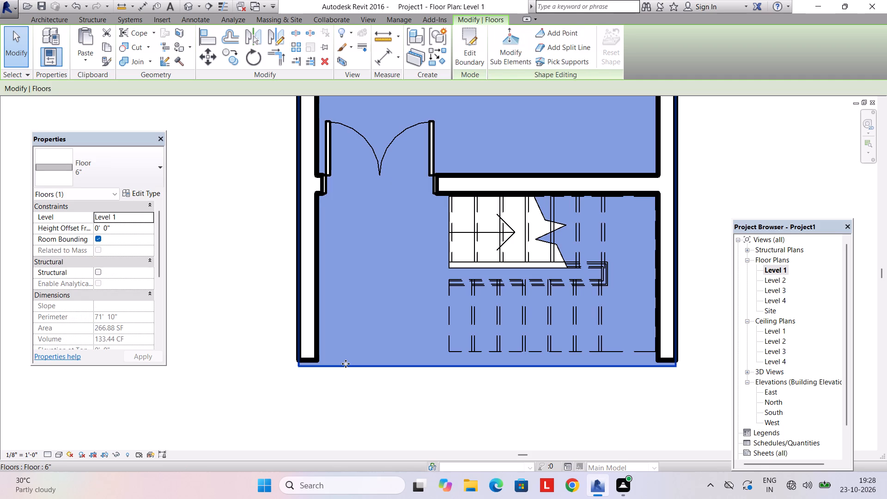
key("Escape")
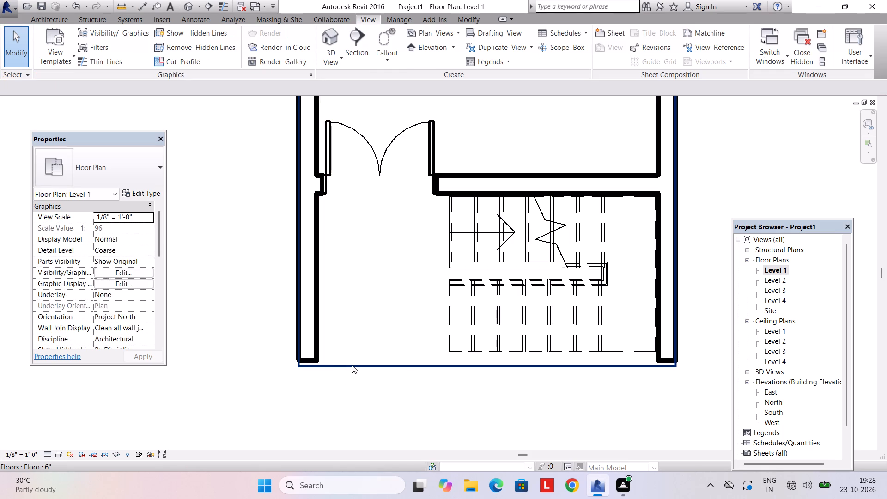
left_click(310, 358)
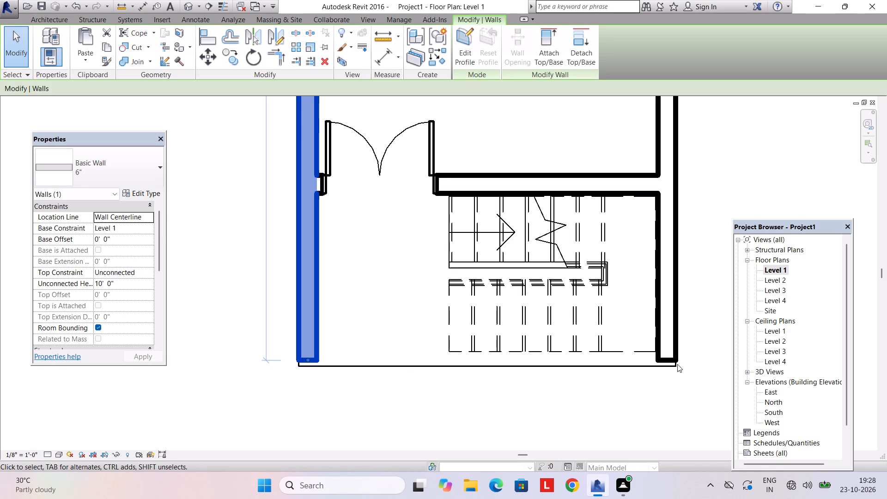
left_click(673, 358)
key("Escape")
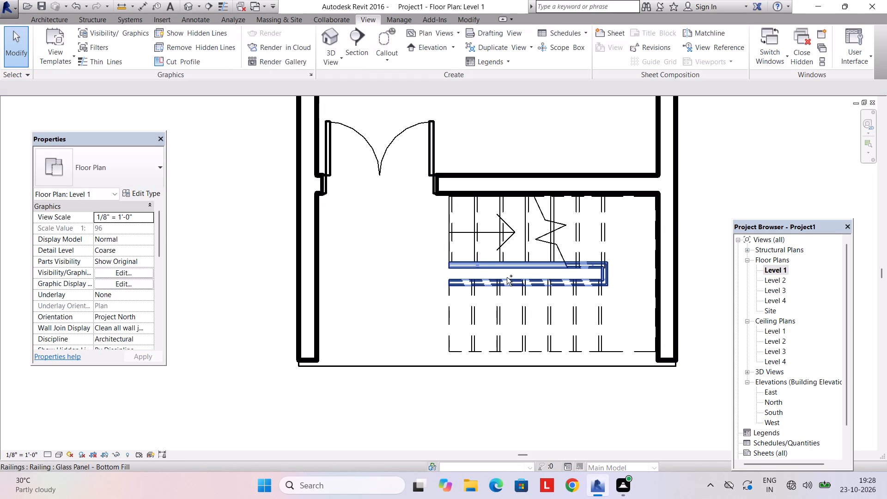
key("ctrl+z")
Examine the south end of Level 1's west outer wall in 3D against the floor and walls above.
left_click(441, 375)
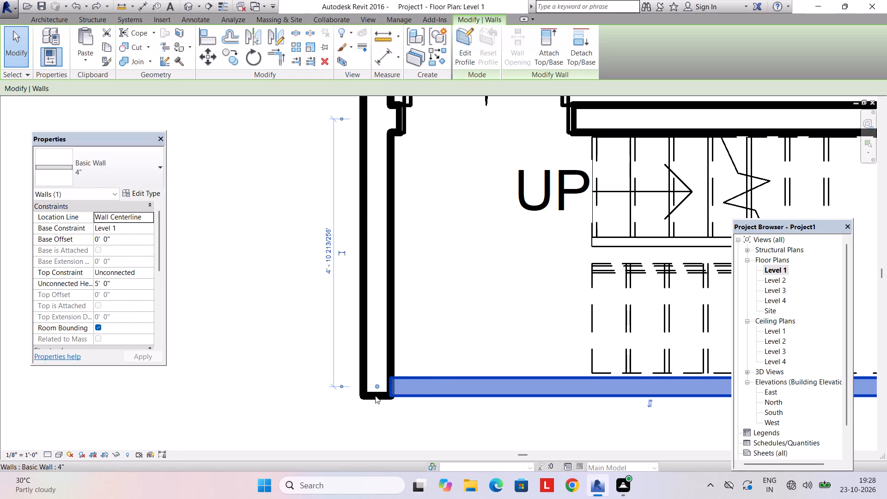
left_click(368, 396)
left_click(374, 22)
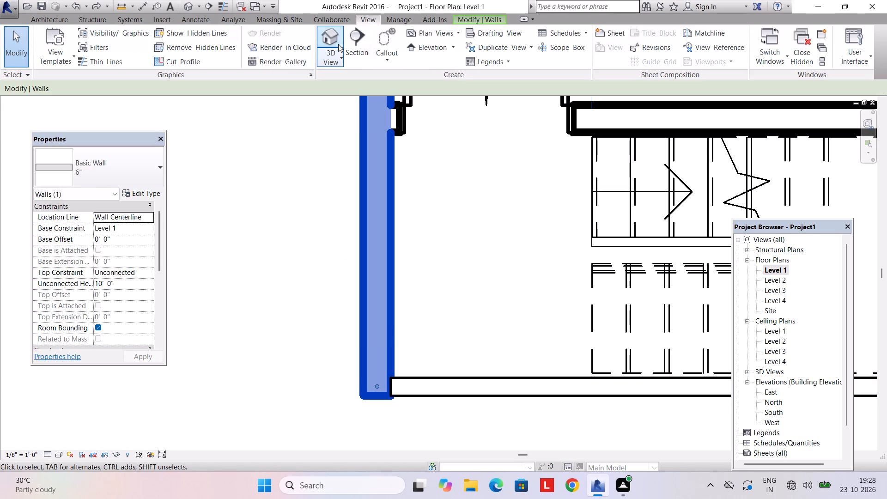
left_click(337, 43)
scroll(416, 279, "down", 3)
middle_click_drag(467, 317, 348, 302, "shift")
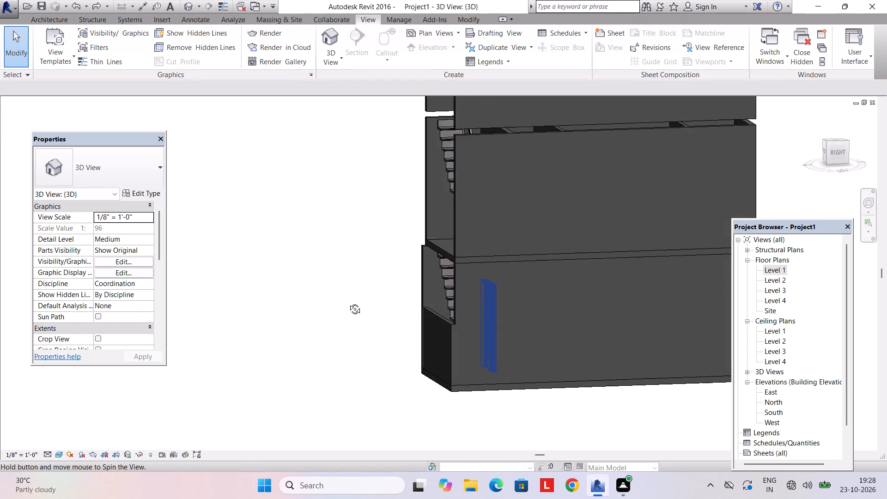
middle_click_drag(348, 302, 322, 264, "shift")
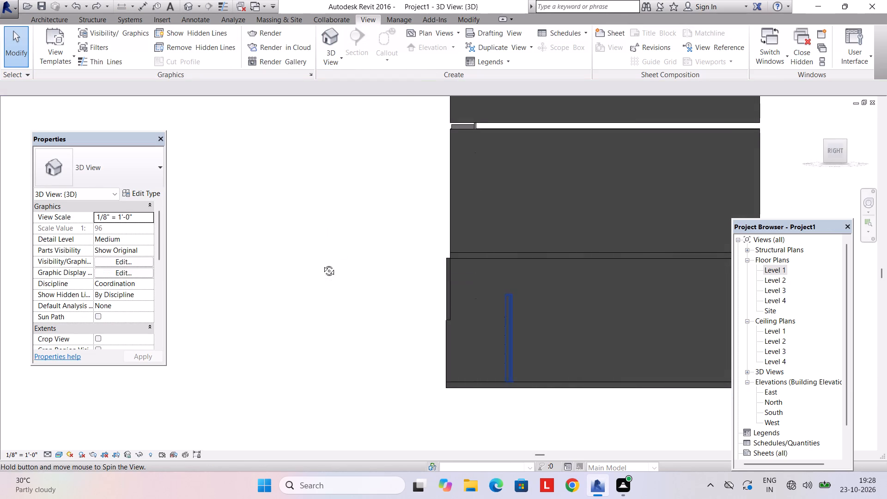
middle_click_drag(322, 264, 656, 305, "shift")
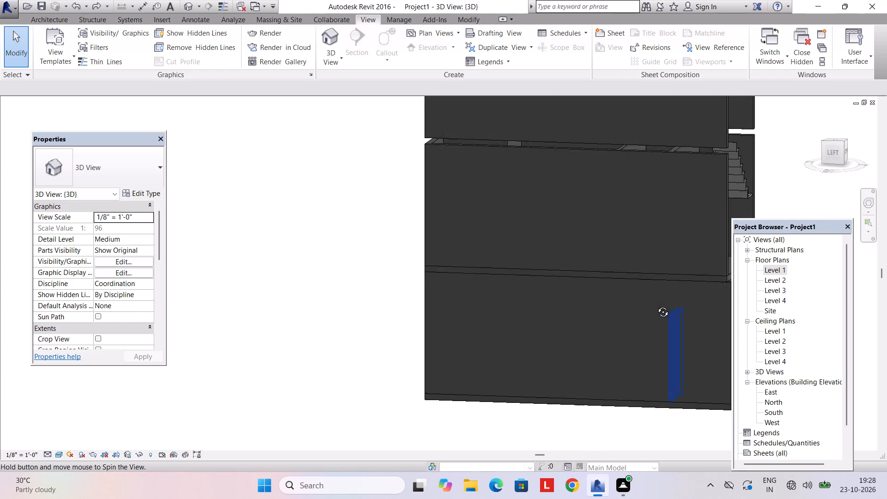
middle_click_drag(656, 305, 655, 303, "shift")
middle_click_drag(642, 294, 356, 304)
scroll(412, 300, "up", 6)
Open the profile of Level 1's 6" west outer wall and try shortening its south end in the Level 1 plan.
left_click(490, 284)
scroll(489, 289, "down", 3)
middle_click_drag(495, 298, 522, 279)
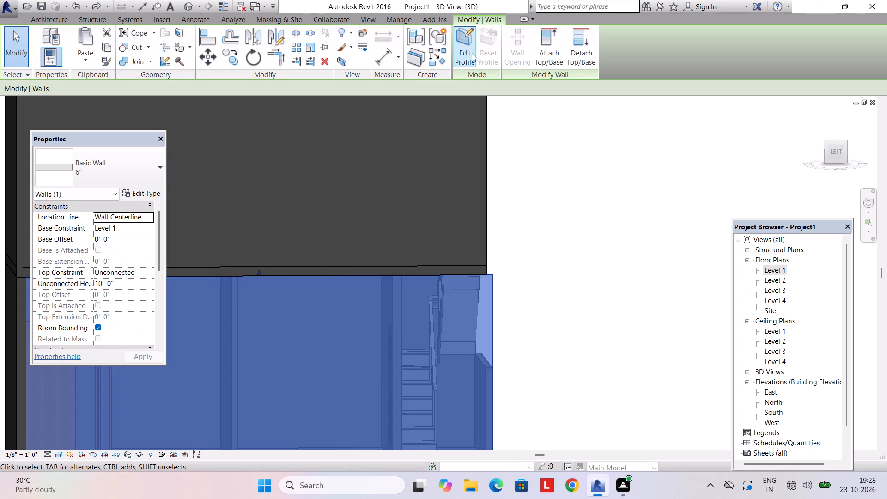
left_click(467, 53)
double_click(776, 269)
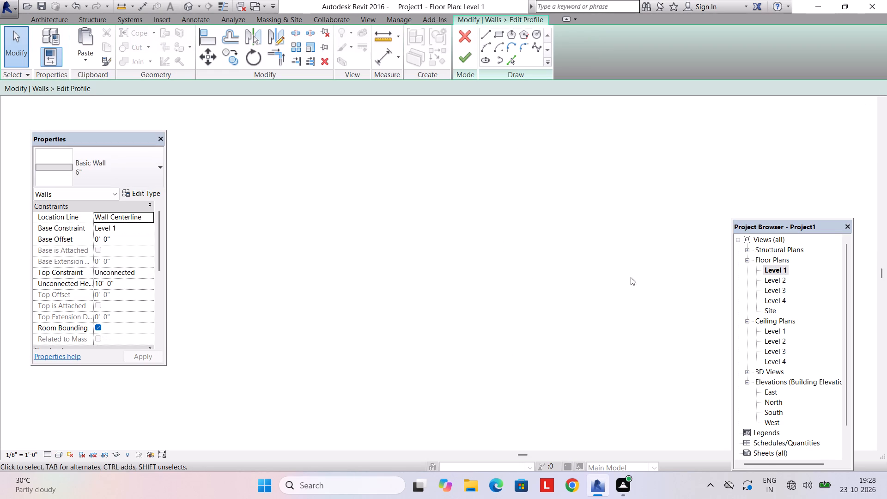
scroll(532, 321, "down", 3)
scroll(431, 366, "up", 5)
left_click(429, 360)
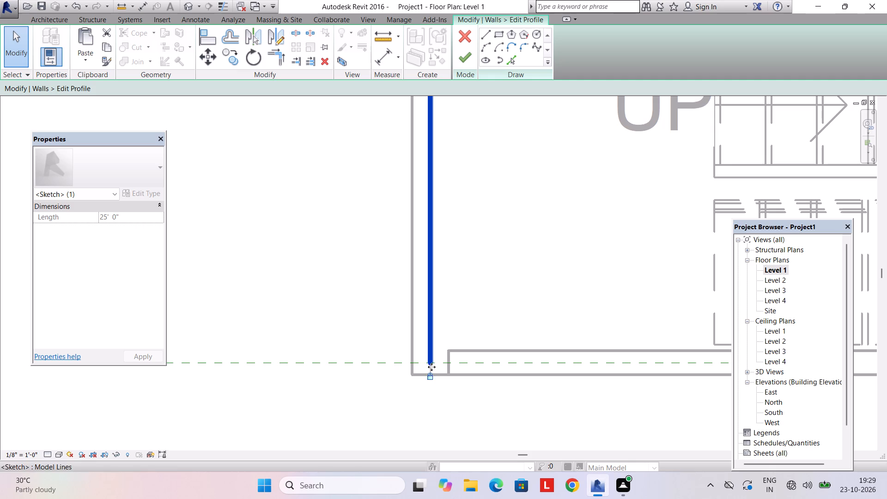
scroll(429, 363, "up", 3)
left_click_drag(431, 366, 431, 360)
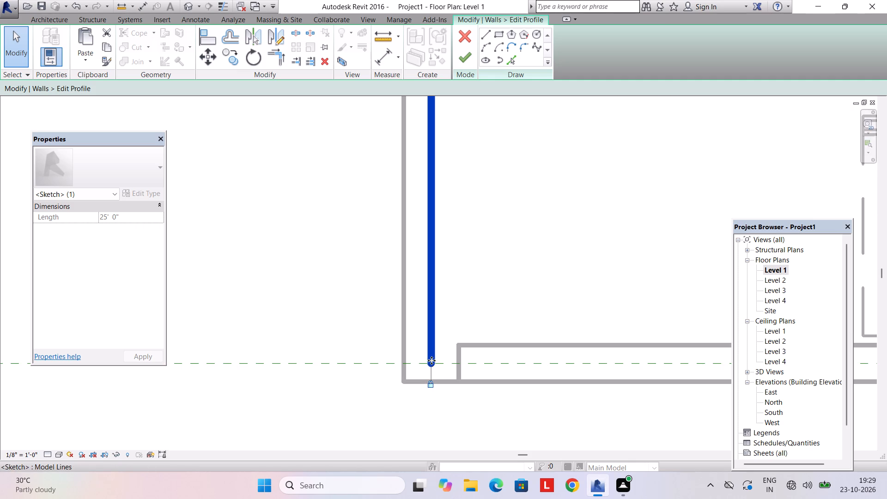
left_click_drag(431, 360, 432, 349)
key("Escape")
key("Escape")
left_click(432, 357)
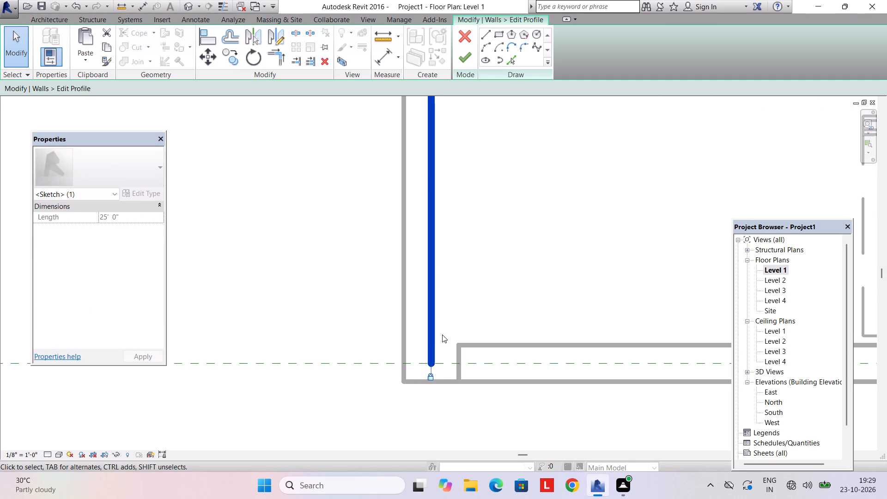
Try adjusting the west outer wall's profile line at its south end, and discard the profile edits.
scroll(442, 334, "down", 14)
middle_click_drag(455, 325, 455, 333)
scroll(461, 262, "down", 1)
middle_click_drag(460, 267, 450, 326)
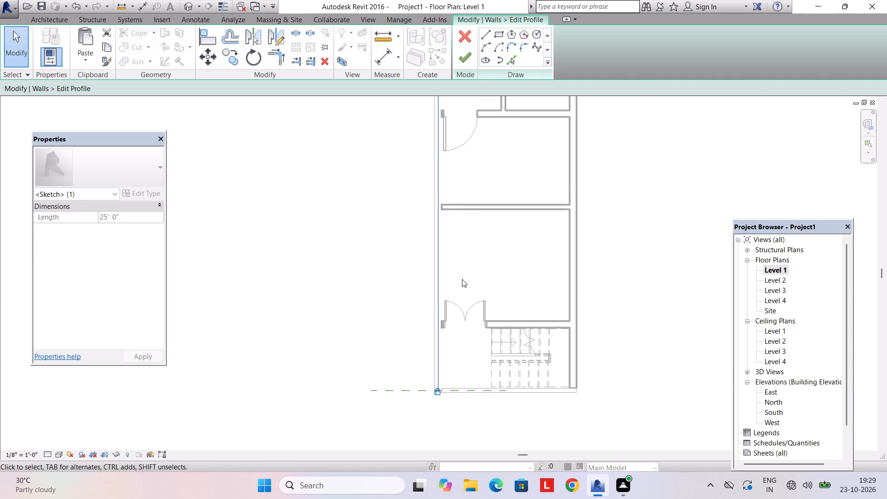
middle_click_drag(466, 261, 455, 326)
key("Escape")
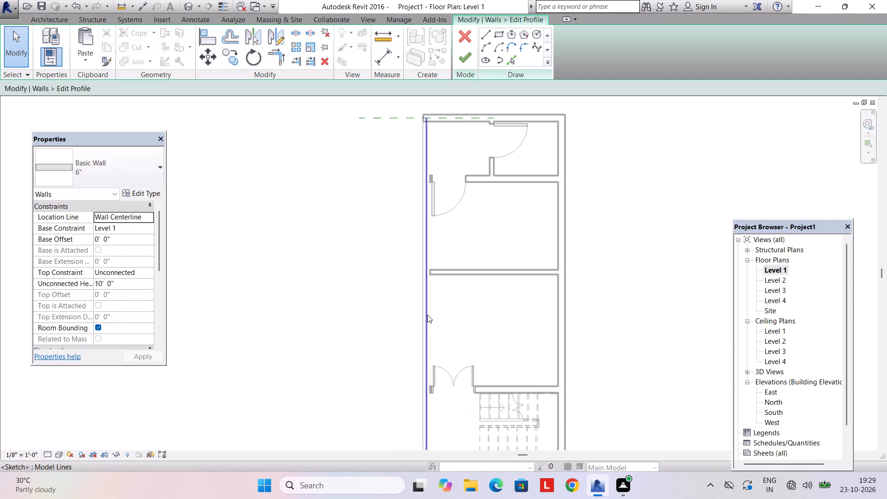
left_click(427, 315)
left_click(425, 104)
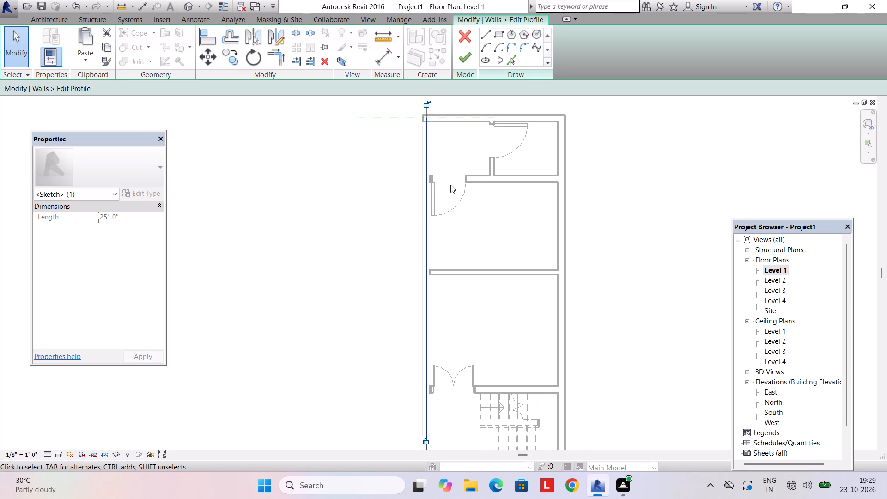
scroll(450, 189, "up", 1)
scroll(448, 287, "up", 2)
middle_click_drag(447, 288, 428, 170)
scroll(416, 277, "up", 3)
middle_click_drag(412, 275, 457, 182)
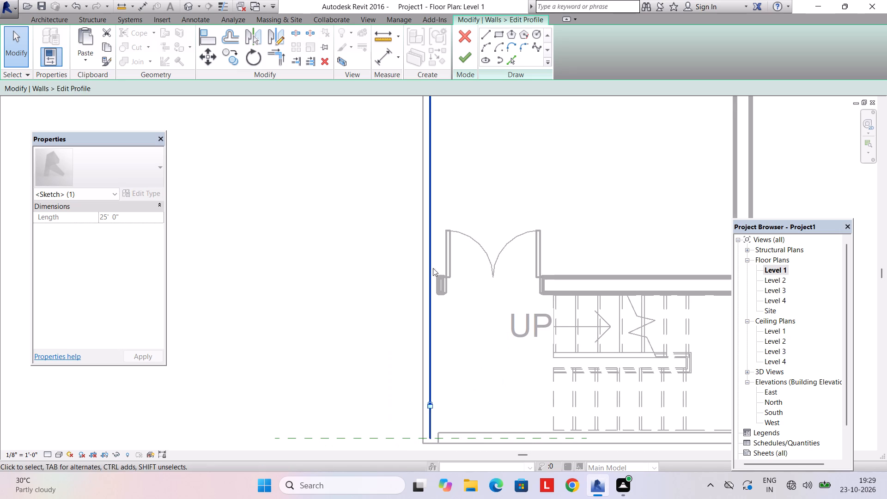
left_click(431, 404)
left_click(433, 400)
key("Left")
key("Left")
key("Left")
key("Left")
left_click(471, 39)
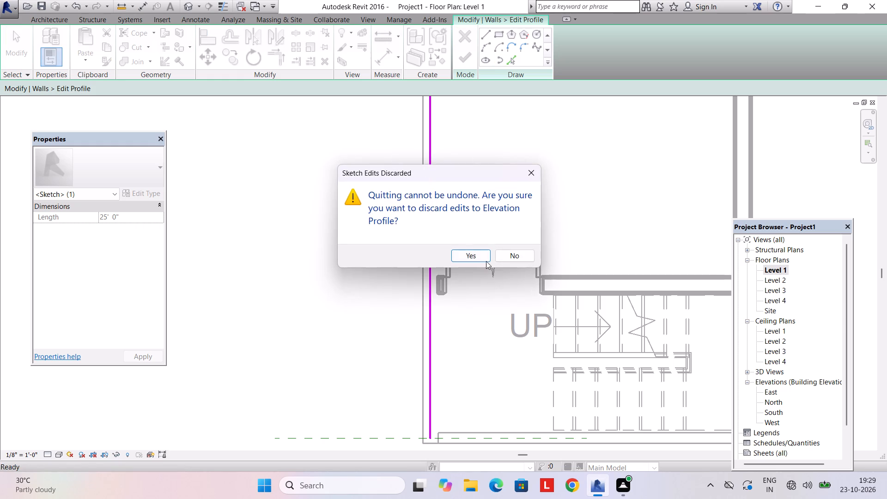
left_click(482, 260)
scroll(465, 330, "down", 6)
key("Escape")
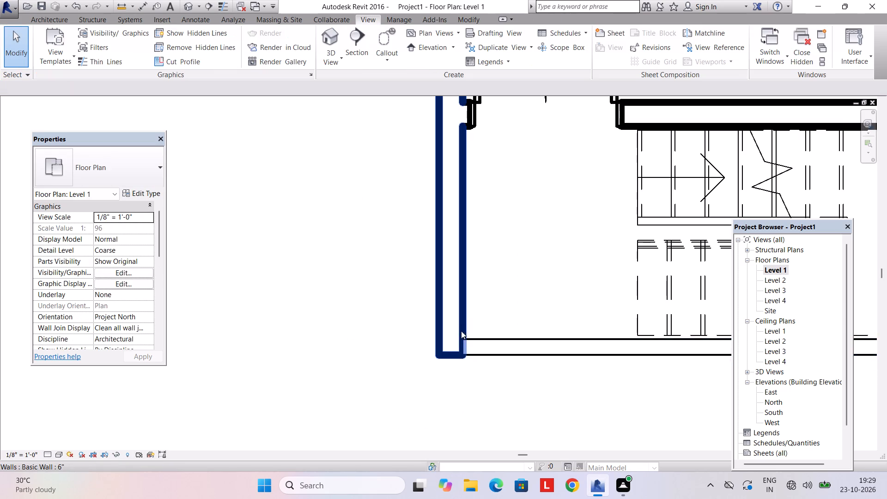
Delete the 5' high 4" wall along the south front in the Level 1 plan.
left_click(456, 353)
scroll(457, 300, "down", 4)
middle_click_drag(468, 286, 467, 316)
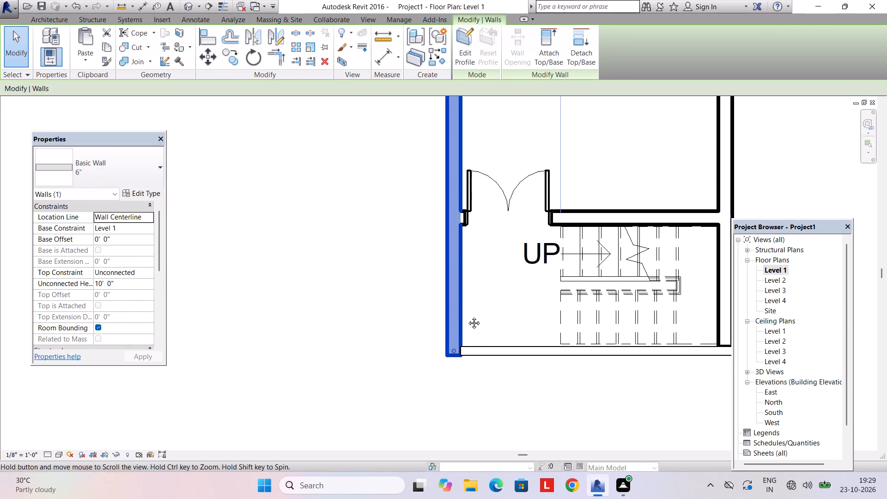
middle_click_drag(467, 316, 467, 318)
key("Escape")
scroll(455, 369, "up", 2)
left_click(452, 359)
left_click(447, 360)
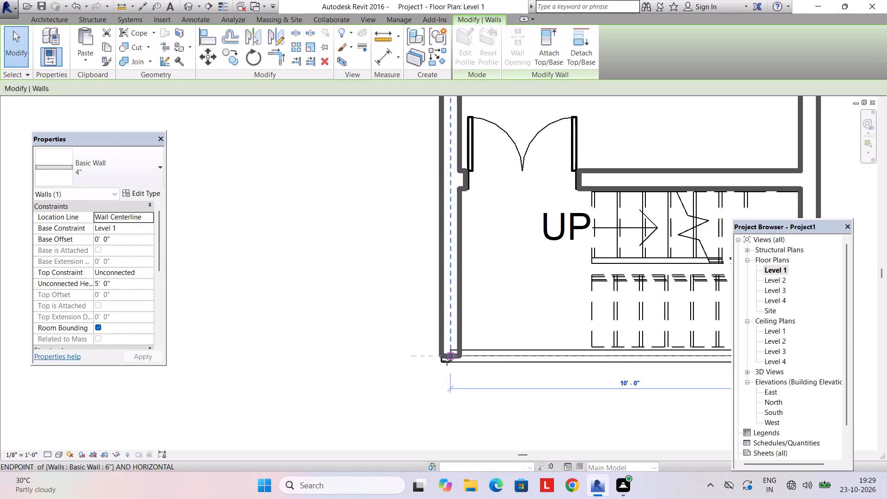
key("Delete")
Check the south ends of Level 1's two 6" side walls against the floor edge in plan.
left_click(456, 356)
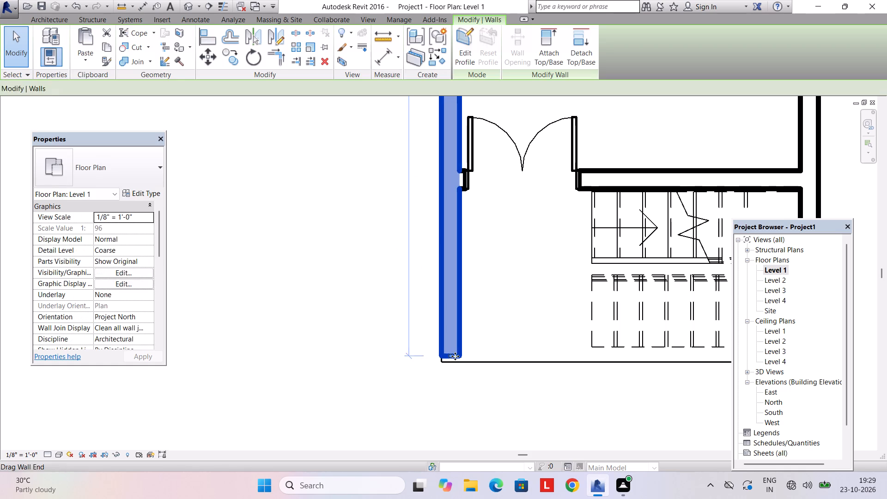
left_click(451, 356)
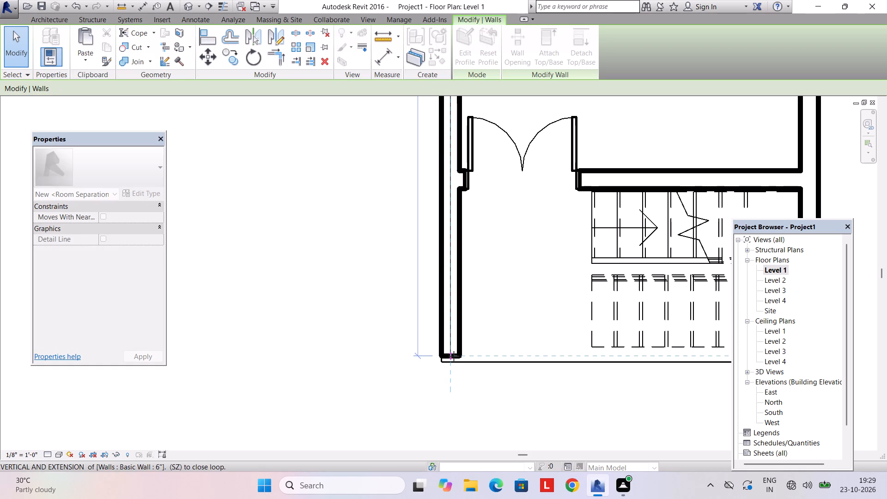
scroll(465, 356, "down", 2)
middle_click_drag(482, 359, 411, 361)
left_click(652, 355)
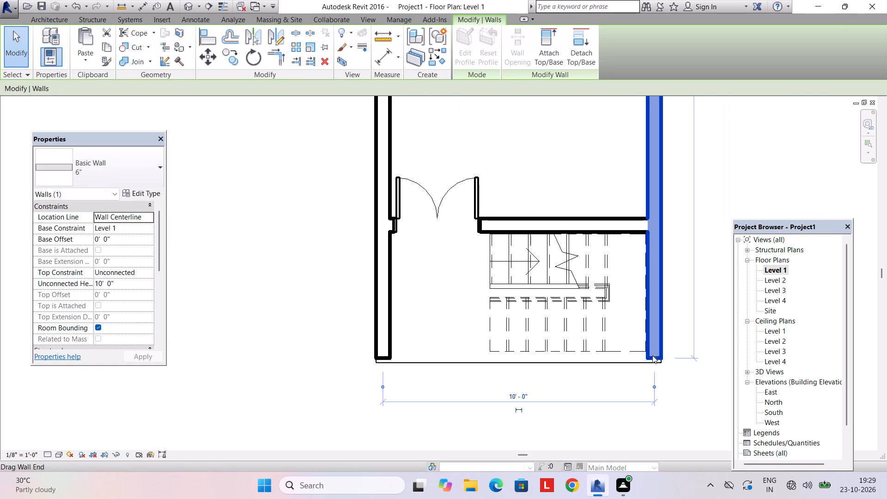
left_click(655, 357)
key("Escape")
key("Escape")
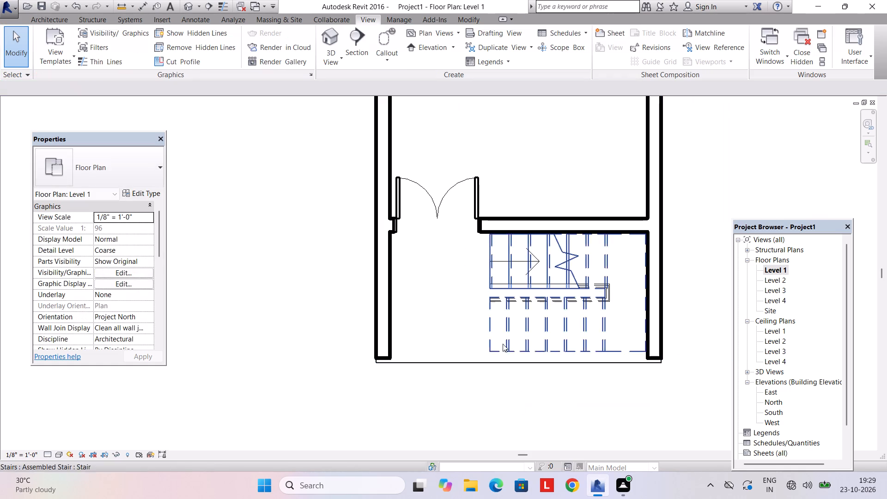
Examine the house's southwest corner in 3D, comparing the Level 2 floor edge with the walls above and below.
left_click(336, 55)
left_click(340, 70)
scroll(365, 161, "down", 7)
middle_click_drag(353, 206, 434, 216, "shift")
scroll(357, 210, "down", 1, "shift")
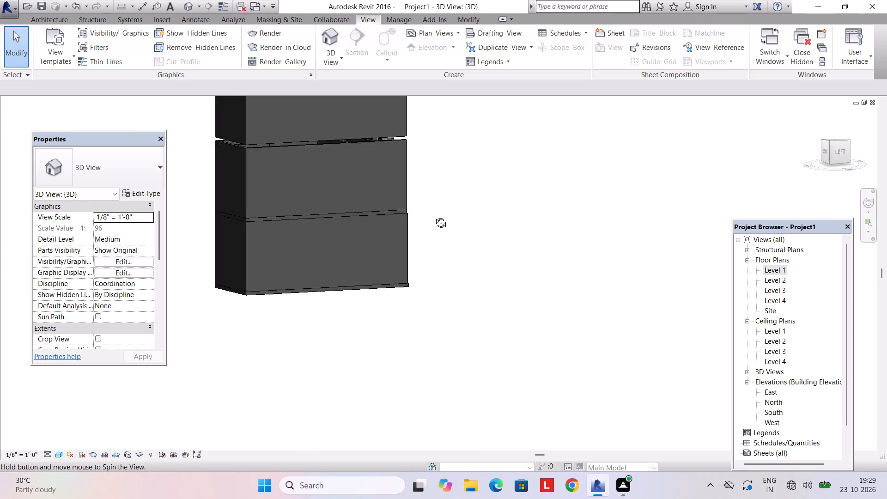
middle_click_drag(434, 216, 311, 215, "shift")
scroll(392, 217, "up", 4)
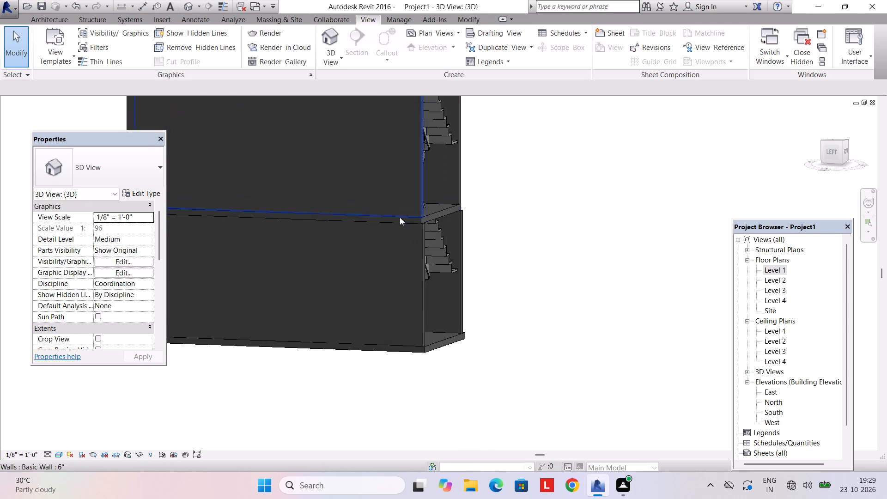
middle_click_drag(407, 219, 437, 223, "shift")
scroll(436, 222, "up", 6)
middle_click_drag(449, 225, 449, 231, "shift")
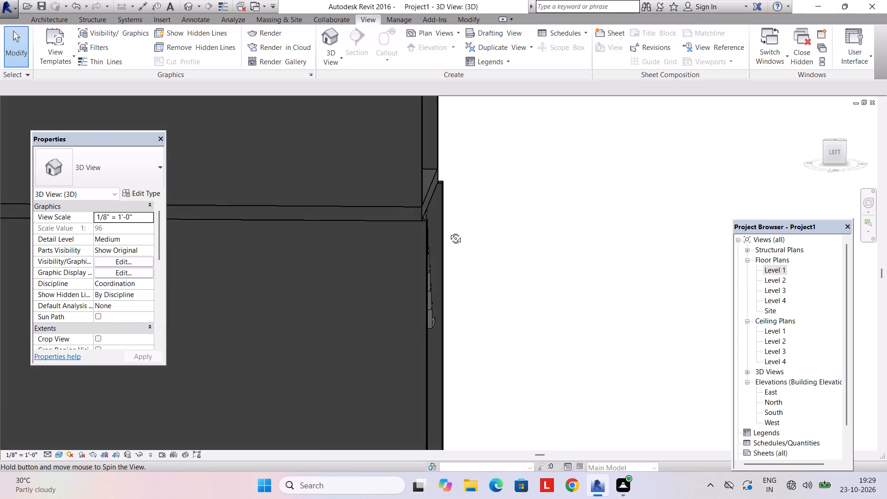
middle_click_drag(449, 231, 447, 242, "shift")
Edit the Level 2 floor boundary in the Level 2 plan, moving its south edge about 4" outward past the side walls.
left_click(427, 198)
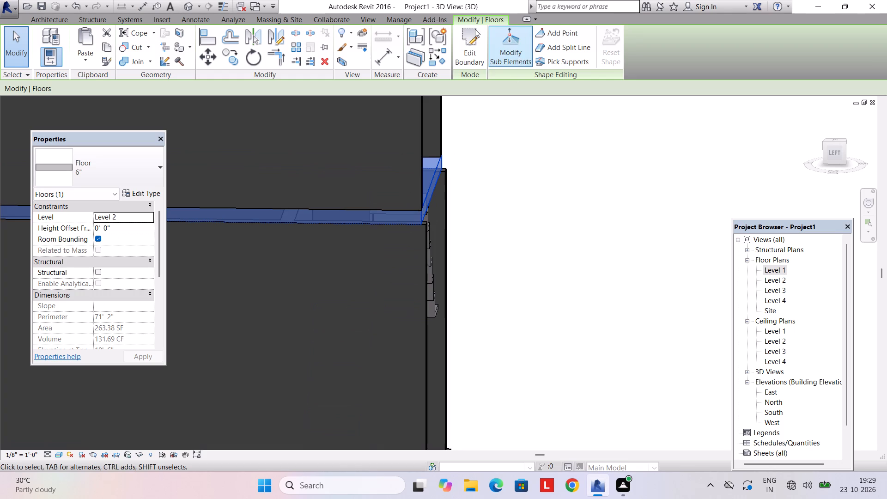
left_click(473, 32)
double_click(774, 276)
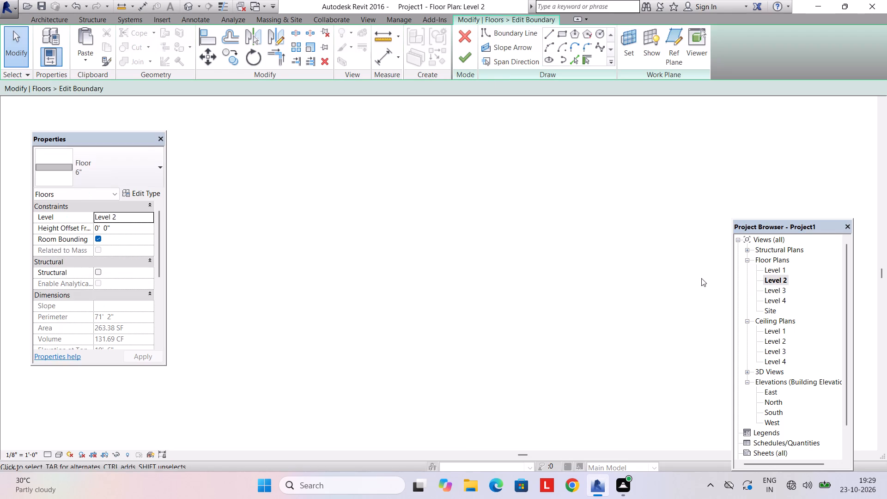
scroll(545, 286, "down", 3)
middle_click_drag(522, 293, 504, 240)
scroll(489, 287, "up", 5)
left_click(442, 319)
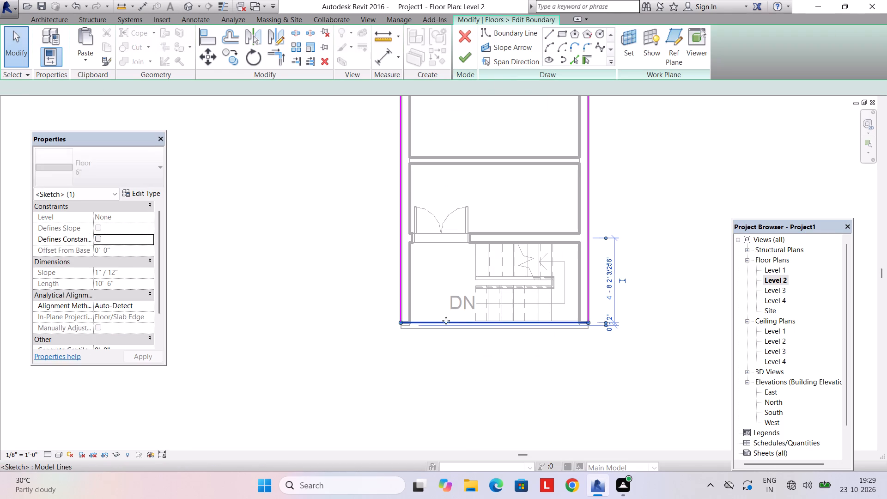
key("Down")
key("Down")
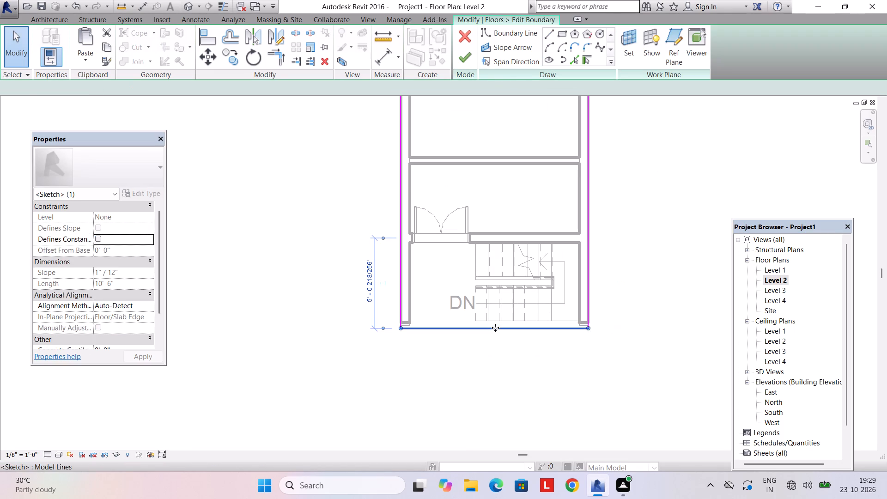
scroll(495, 328, "up", 11)
scroll(542, 334, "down", 4)
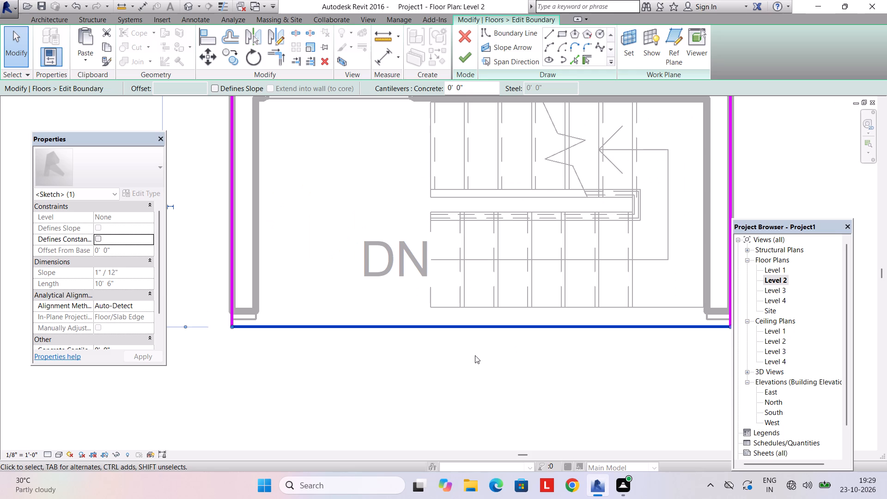
scroll(475, 355, "down", 1)
key("Up")
key("Down")
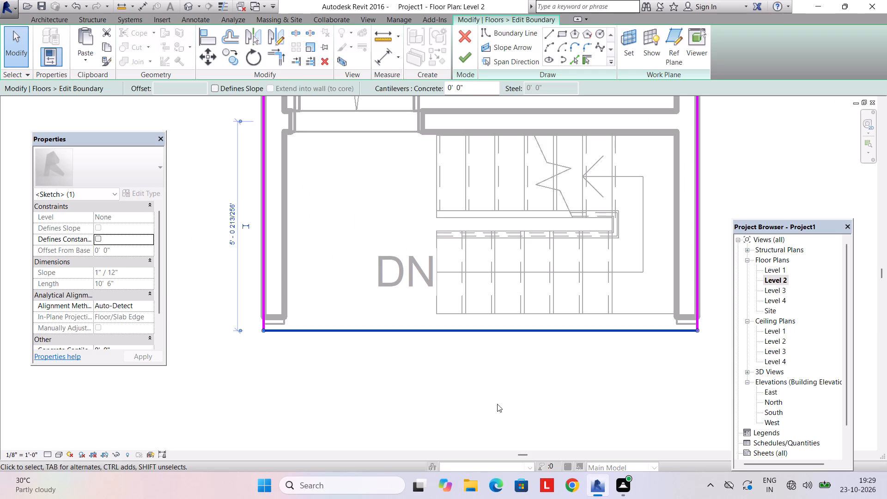
left_click(465, 53)
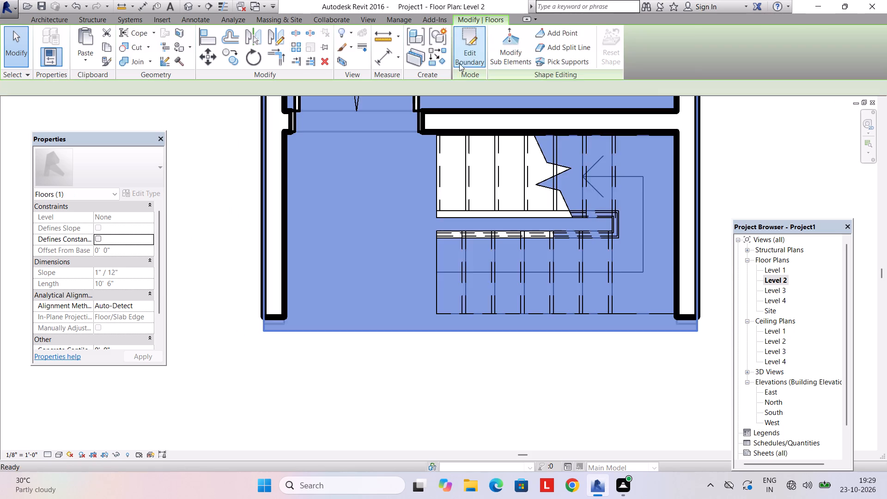
key("Escape")
Inspect the floor edges and wall ends at the stair front in 3D across the levels.
left_click(338, 59)
left_click(341, 73)
scroll(352, 163, "down", 3)
middle_click_drag(370, 195, 373, 170, "shift")
scroll(401, 184, "up", 2)
middle_click_drag(411, 194, 374, 231, "shift")
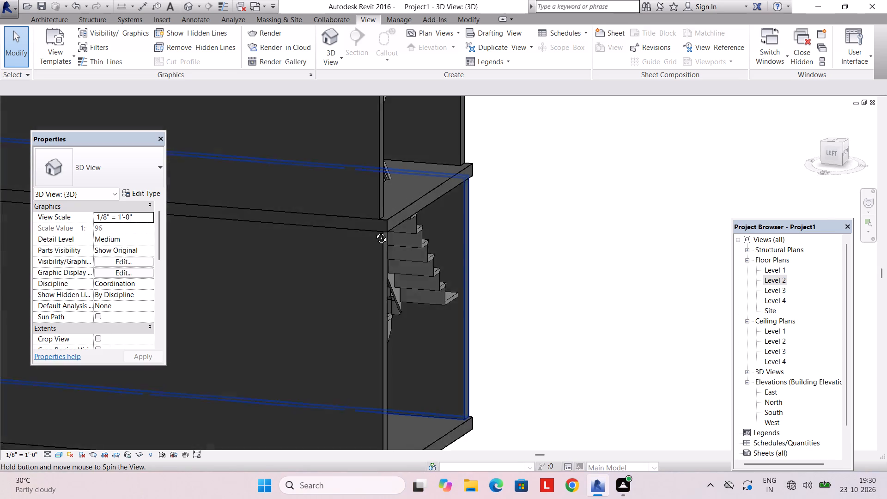
middle_click_drag(374, 231, 315, 245, "shift")
middle_click_drag(322, 245, 266, 264, "shift")
scroll(267, 251, "down", 3)
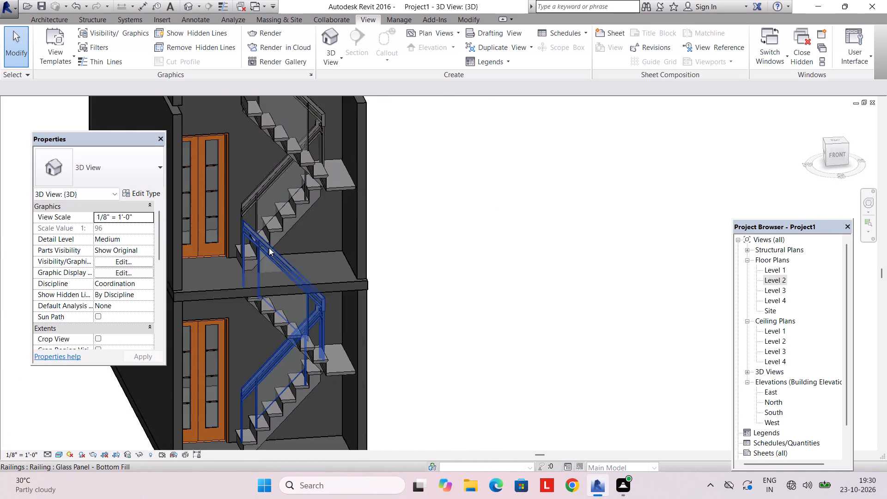
middle_click_drag(269, 247, 406, 305)
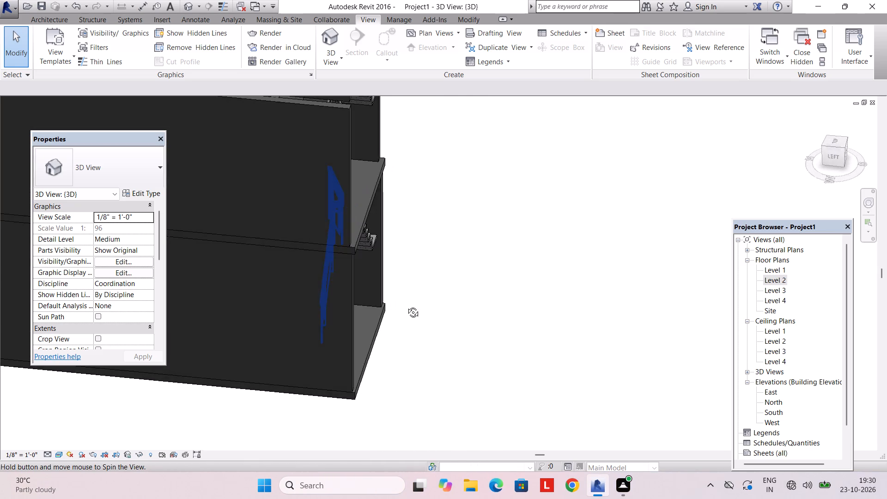
middle_click_drag(406, 305, 416, 302)
Edit the Level 1 floor boundary in the Level 1 plan, moving its south edge inward to meet the side walls' south ends.
double_click(774, 270)
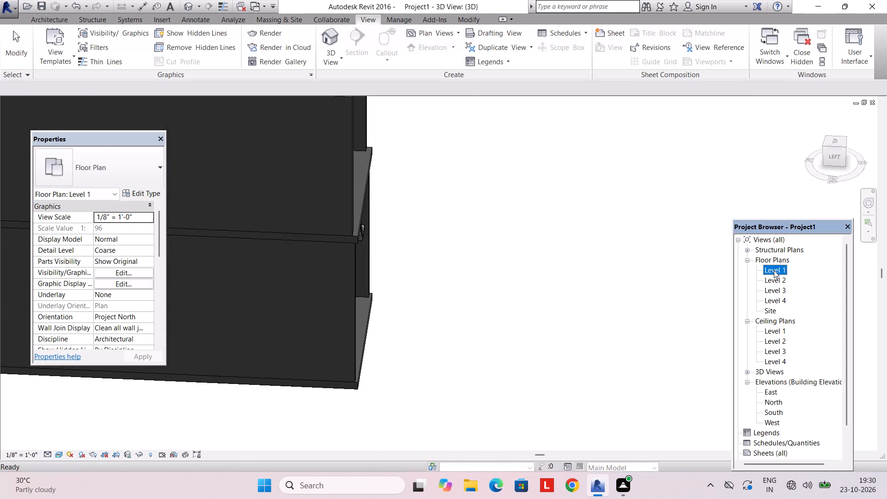
scroll(591, 307, "down", 4)
middle_click_drag(562, 305, 559, 285)
left_click(531, 315)
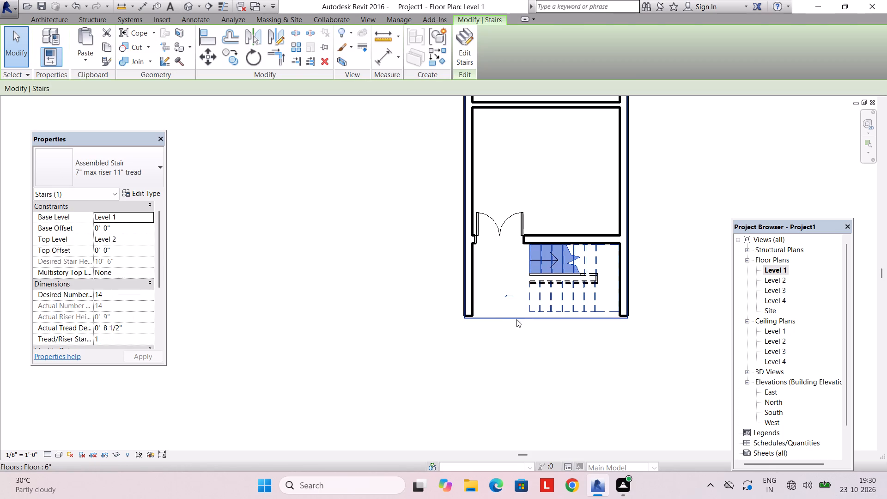
key("Escape")
left_click(498, 315)
left_click(469, 50)
scroll(520, 273, "up", 2)
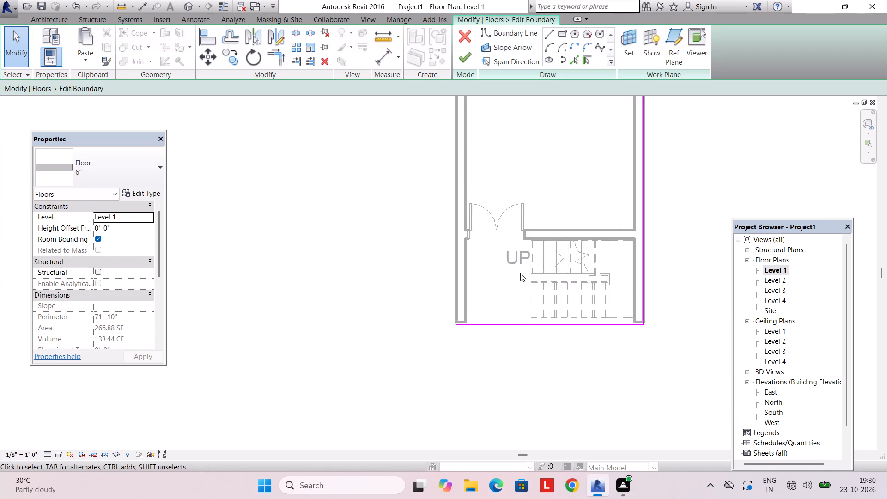
scroll(520, 273, "up", 3)
left_click(614, 355)
middle_click_drag(613, 355, 502, 348)
scroll(521, 364, "up", 2)
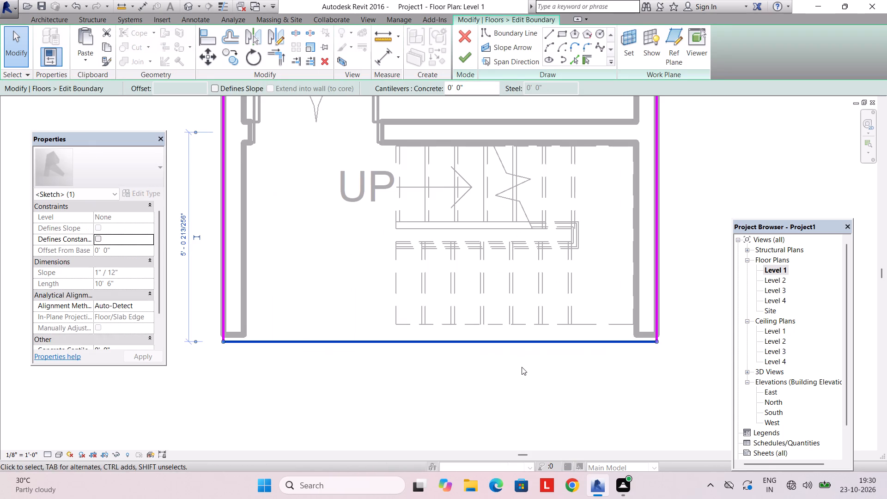
key("Up")
key("Up")
key("Up")
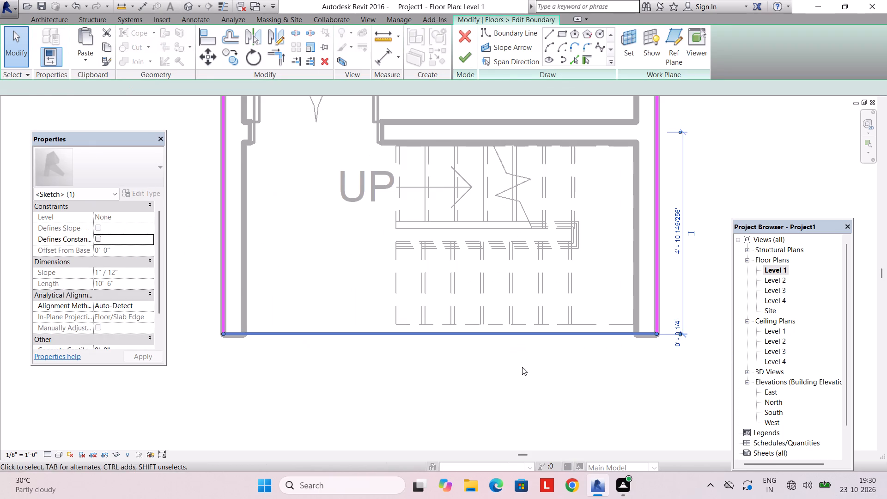
scroll(523, 366, "up", 3)
key("Down")
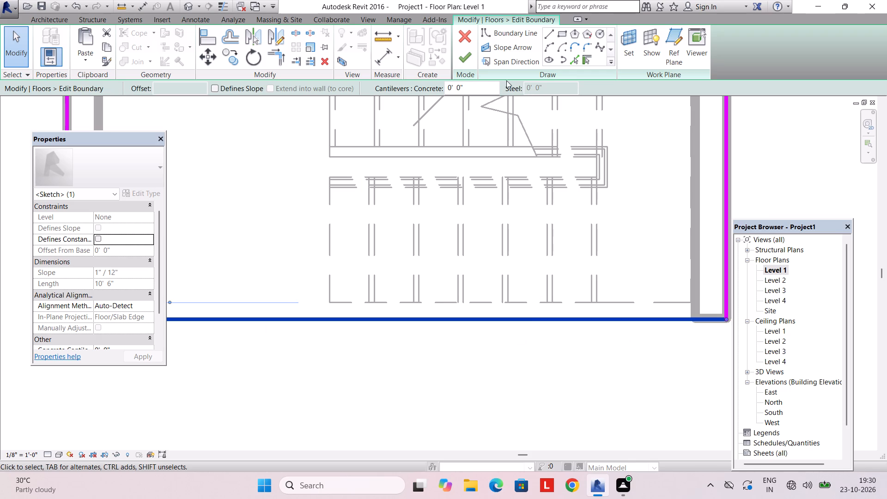
left_click(451, 60)
left_click(464, 59)
key("Escape")
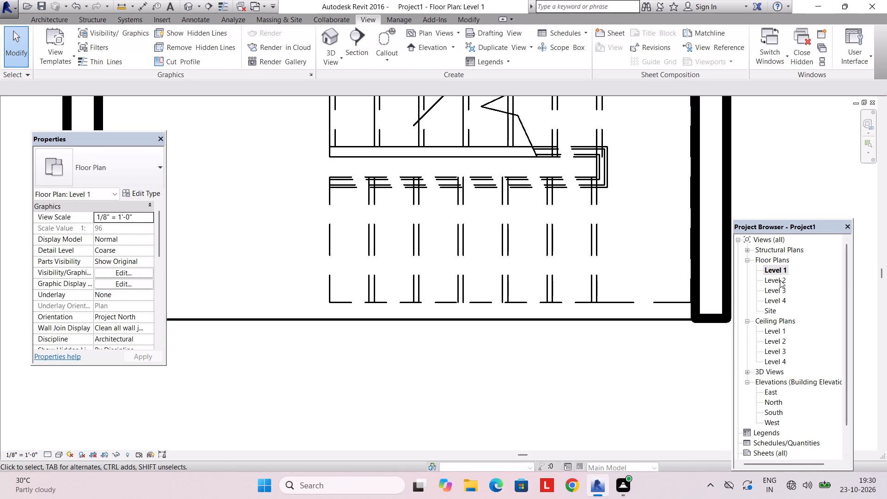
Edit the Level 2 floor boundary in the Level 2 plan, moving its south edge inward to near the Level 1 floor edge.
double_click(780, 280)
scroll(524, 380, "down", 2)
scroll(456, 346, "up", 2)
left_click(454, 342)
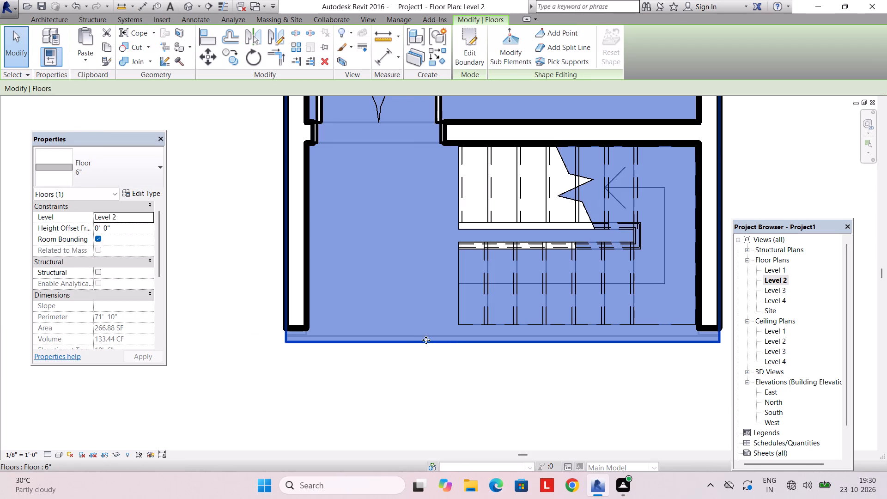
left_click(484, 49)
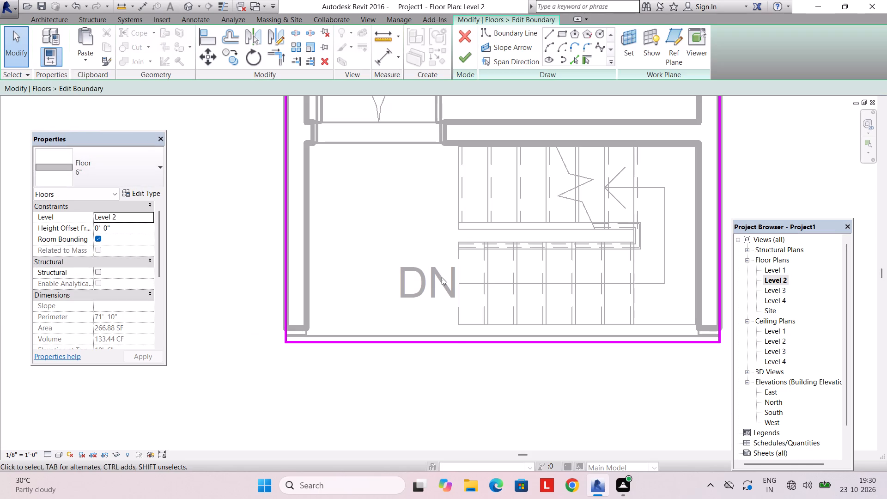
left_click(455, 343)
key("Up")
key("Up")
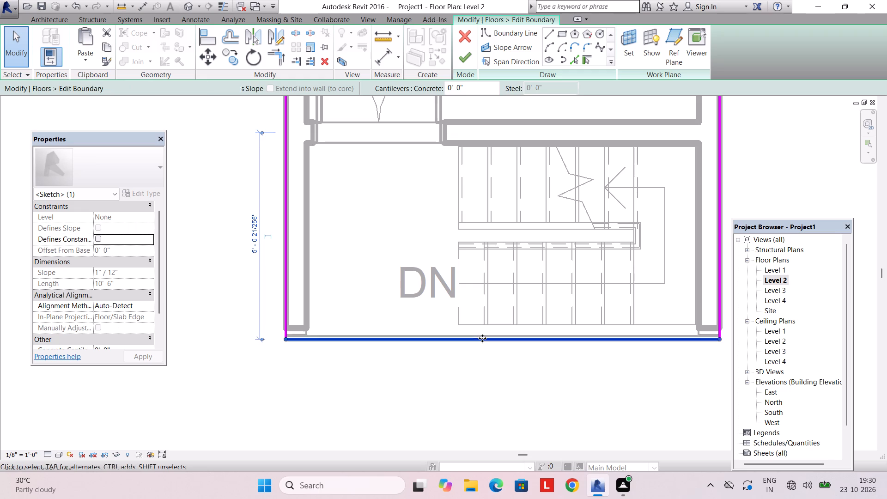
key("Up")
key("Up")
key("Up")
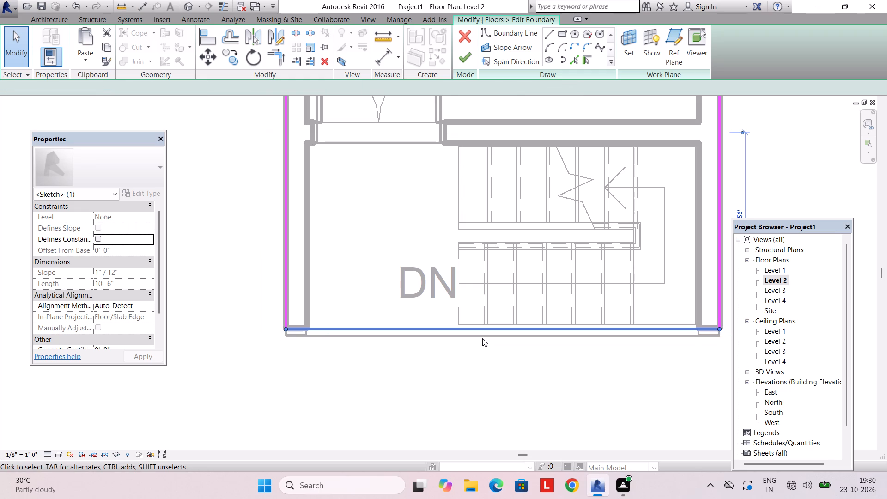
key("Down")
key("Up")
key("Down")
key("Down")
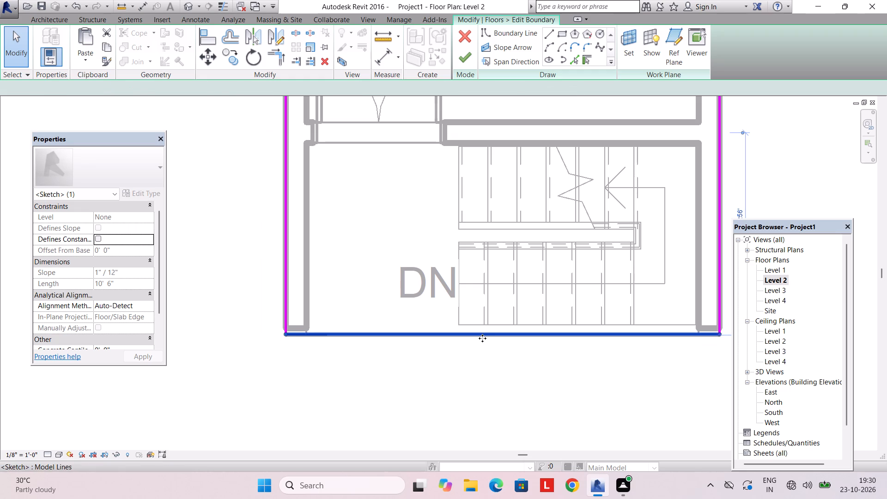
left_click(469, 49)
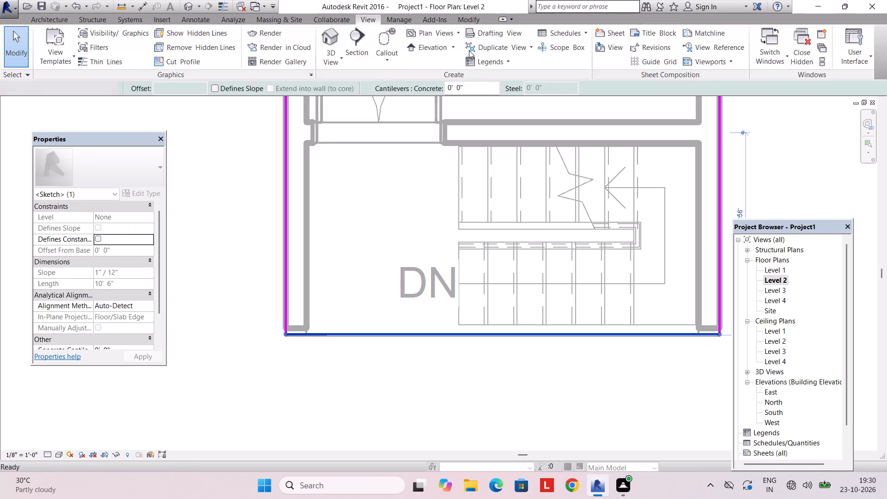
key("Escape")
Inspect the Level 2 floor's south edge against the walls above and below in 3D.
left_click(325, 63)
left_click(332, 81)
scroll(389, 188, "down", 3)
middle_click_drag(393, 198, 386, 175, "shift")
scroll(368, 211, "up", 4)
middle_click_drag(370, 217, 292, 265)
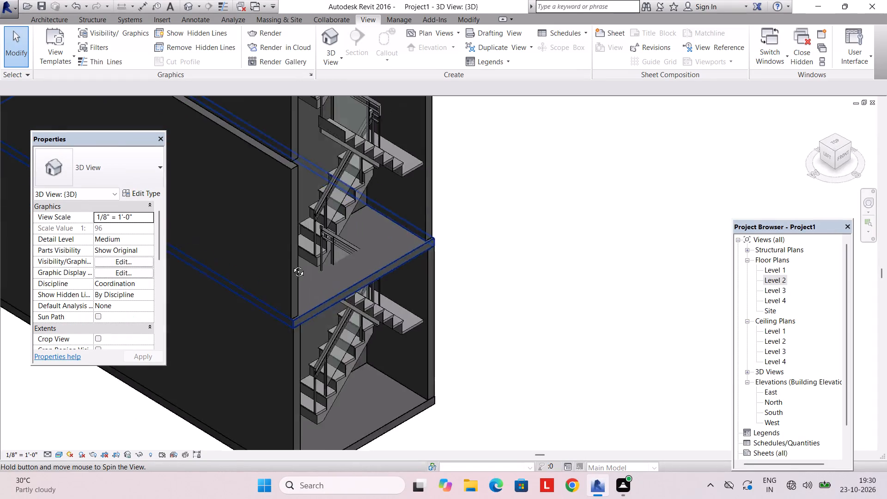
middle_click_drag(292, 265, 259, 255)
scroll(257, 251, "down", 3)
Extend the west wall's south end to the floor's south edge in the Level 2 plan.
double_click(772, 279)
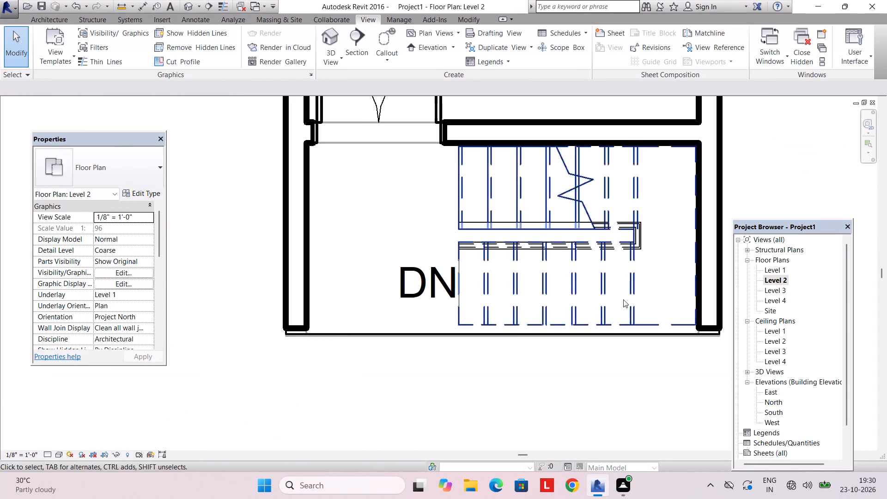
scroll(518, 296, "down", 3)
middle_click_drag(499, 293, 536, 289)
scroll(444, 315, "up", 3)
left_click(389, 304)
scroll(389, 311, "up", 3)
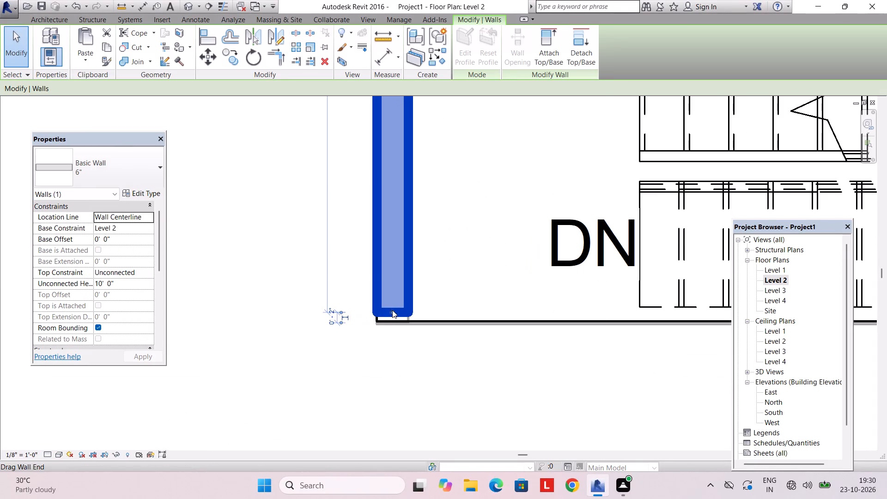
left_click_drag(393, 310, 393, 318)
scroll(425, 310, "down", 1)
scroll(414, 319, "up", 3)
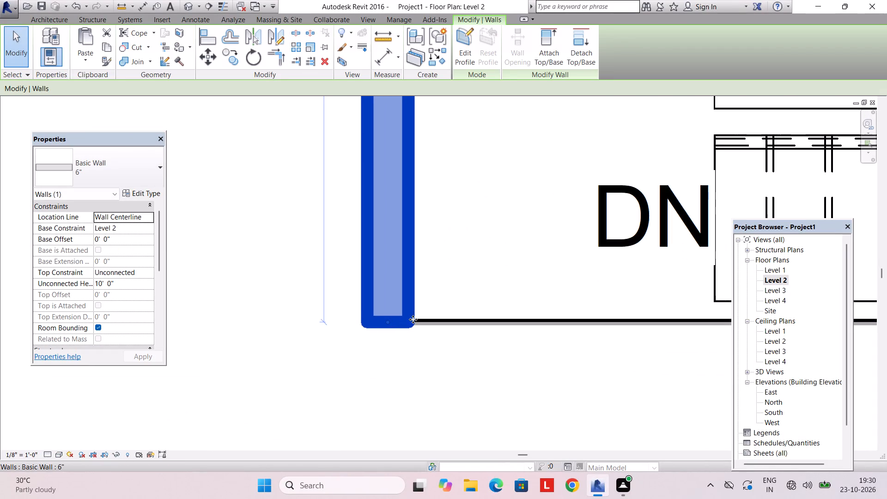
left_click(412, 320)
left_click_drag(386, 322, 391, 320)
scroll(471, 316, "down", 3)
key("Escape")
Extend the Level 2 east wall's south end to the floor's south edge.
middle_click_drag(488, 318, 287, 310)
middle_click_drag(710, 305, 547, 306)
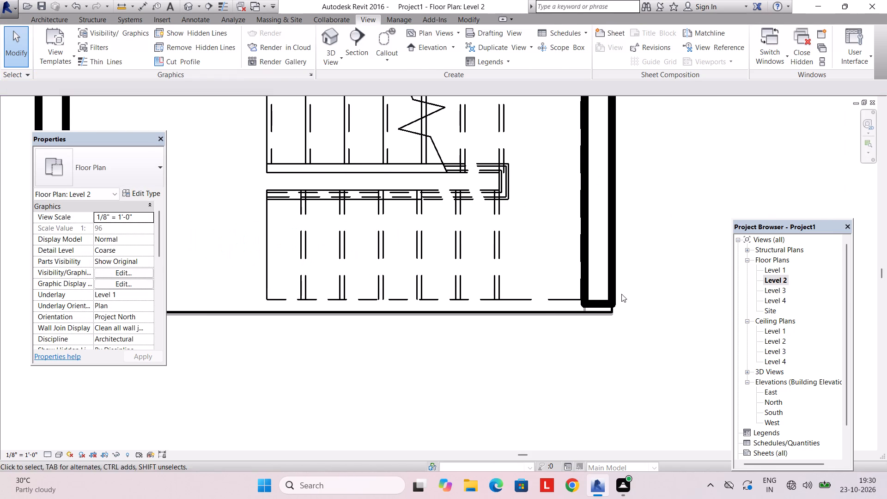
left_click(596, 300)
scroll(596, 304, "up", 3)
left_click_drag(599, 302, 599, 314)
key("Escape")
Examine the stair front and side walls in 3D, checking wall and floor alignment across all levels.
left_click(331, 56)
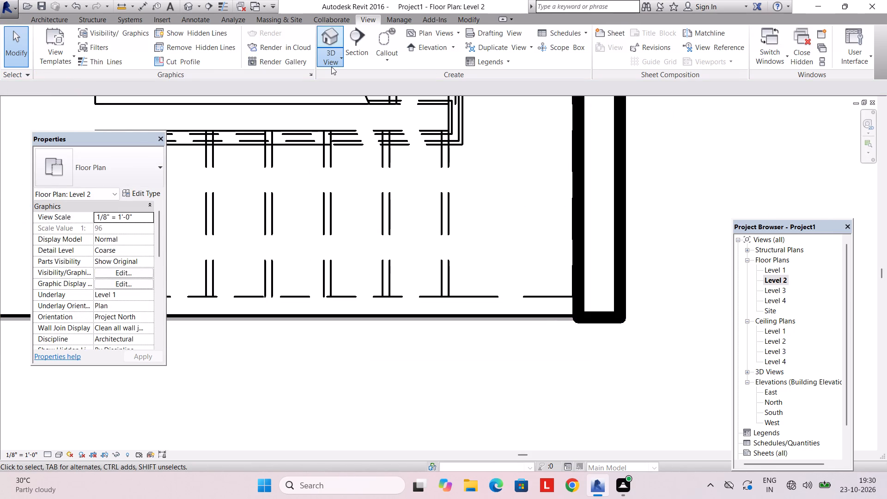
left_click(331, 67)
left_click(331, 65)
left_click(337, 79)
scroll(356, 116, "down", 4)
middle_click_drag(355, 137, 482, 129, "shift")
scroll(364, 150, "up", 2)
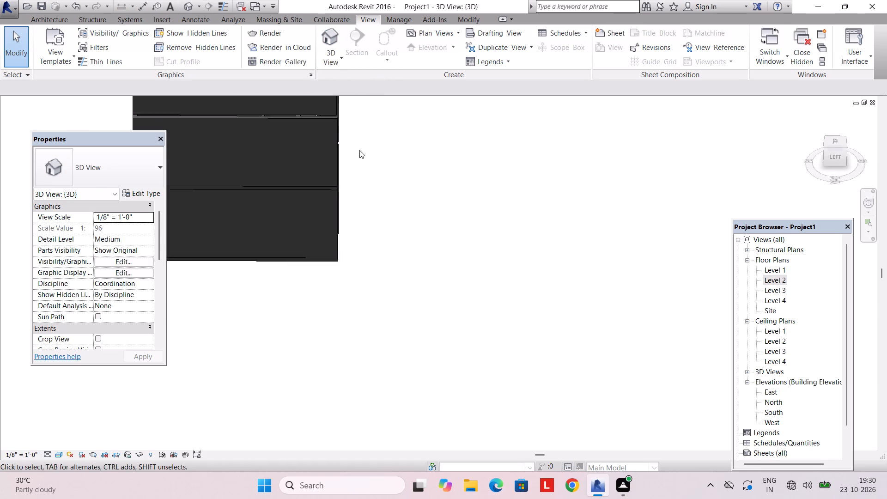
scroll(359, 150, "up", 2)
middle_click_drag(355, 148, 279, 99, "shift")
scroll(281, 101, "down", 3)
middle_click_drag(303, 122, 280, 153)
middle_click_drag(381, 161, 313, 132)
scroll(317, 123, "down", 3)
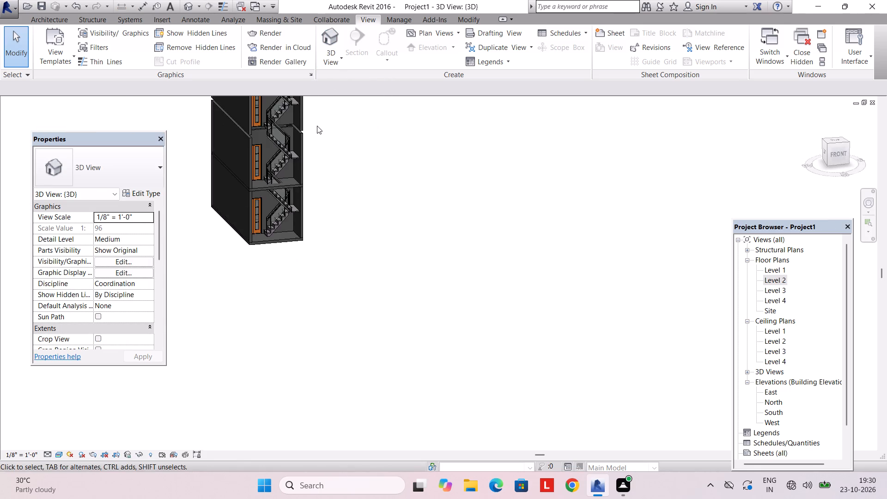
middle_click_drag(318, 128, 407, 274)
middle_click_drag(421, 266, 388, 210, "shift")
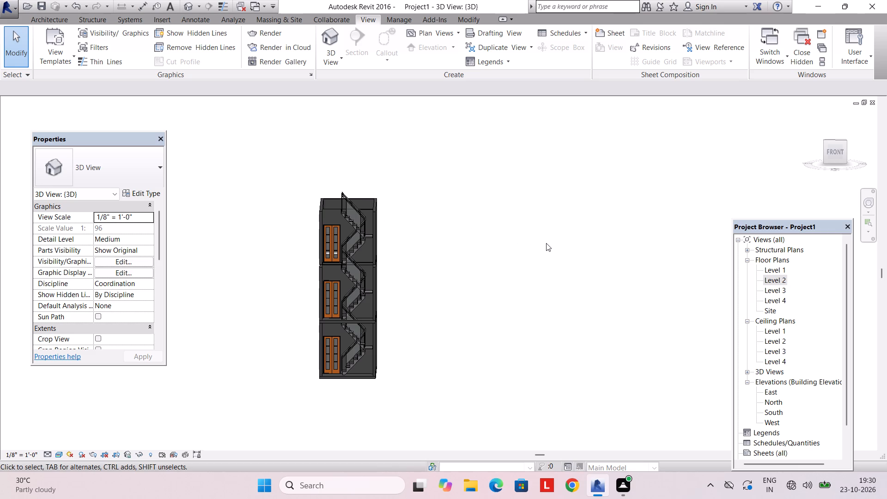
Extend the south ends of both side walls in the Level 3 plan to the south edge of the level below.
double_click(779, 288)
scroll(478, 221, "down", 6)
middle_click_drag(452, 219, 454, 248)
scroll(452, 219, "down", 1)
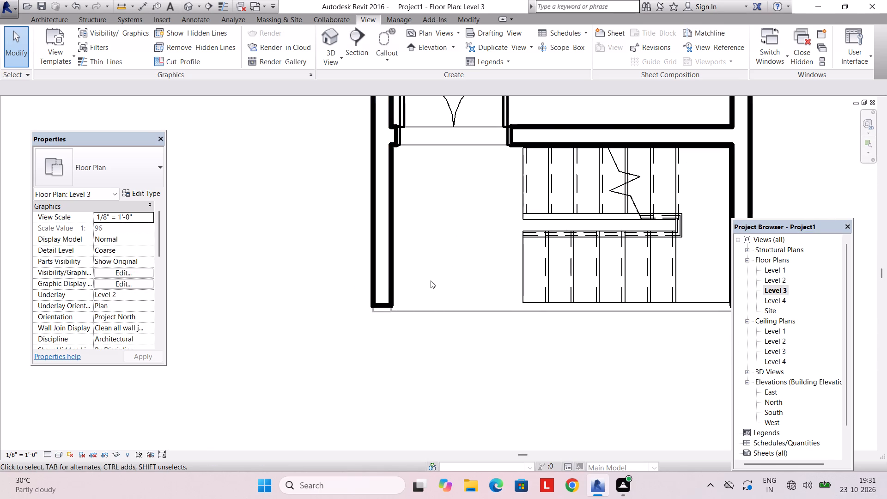
scroll(431, 280, "down", 4)
left_click(413, 282)
scroll(406, 293, "up", 2)
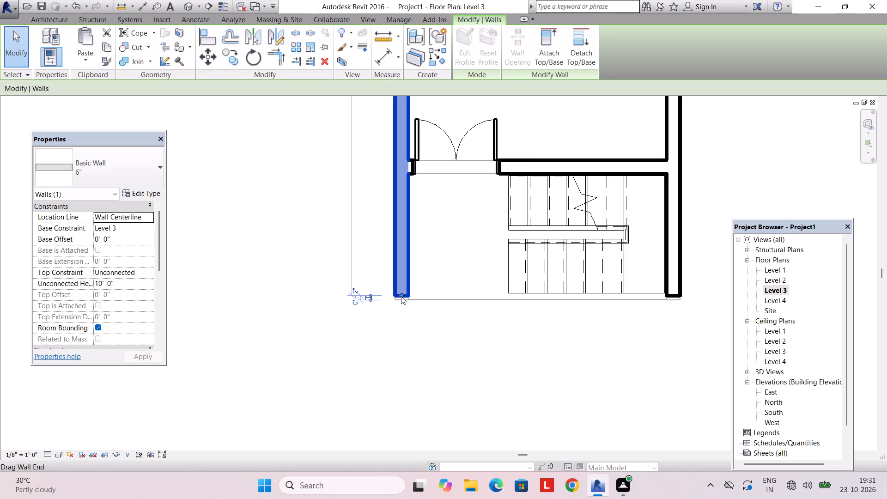
left_click_drag(401, 294, 401, 301)
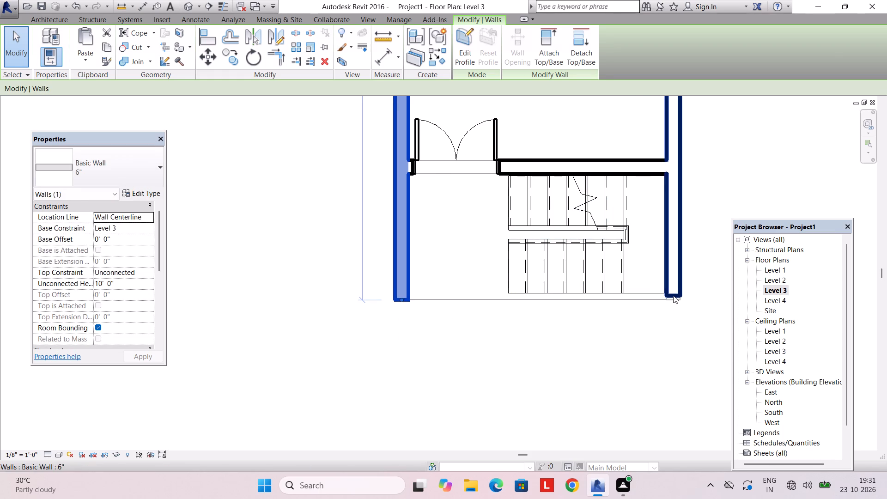
left_click(673, 295)
scroll(673, 296, "up", 3)
left_click_drag(673, 295, 674, 302)
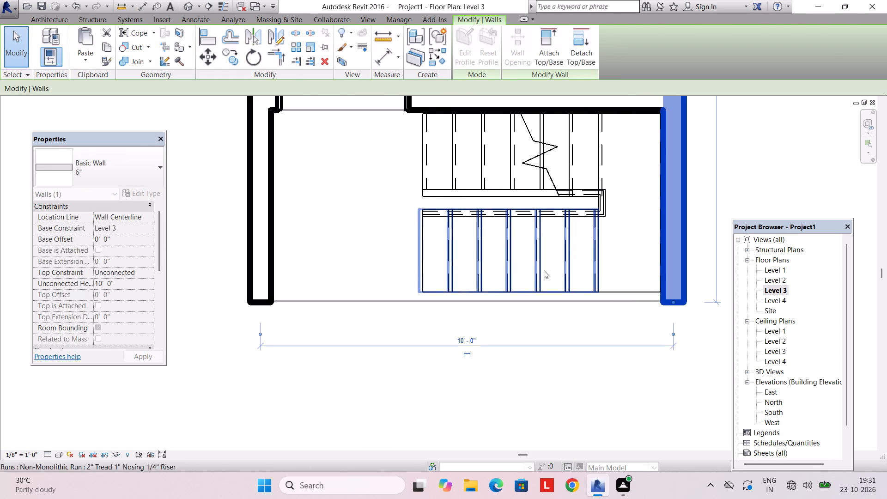
key("Escape")
Create a 6" floor on Level 3 with a rectangular boundary from the outer northwest wall corner to the outer southeast corner.
scroll(466, 247, "down", 4)
middle_click_drag(392, 236, 413, 311)
scroll(404, 289, "down", 1)
scroll(402, 141, "down", 3)
middle_click_drag(406, 177, 385, 262)
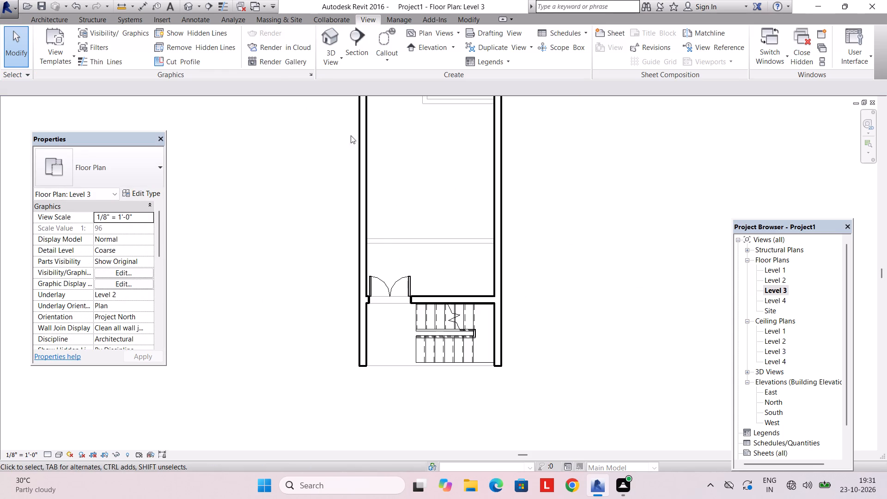
left_click(61, 19)
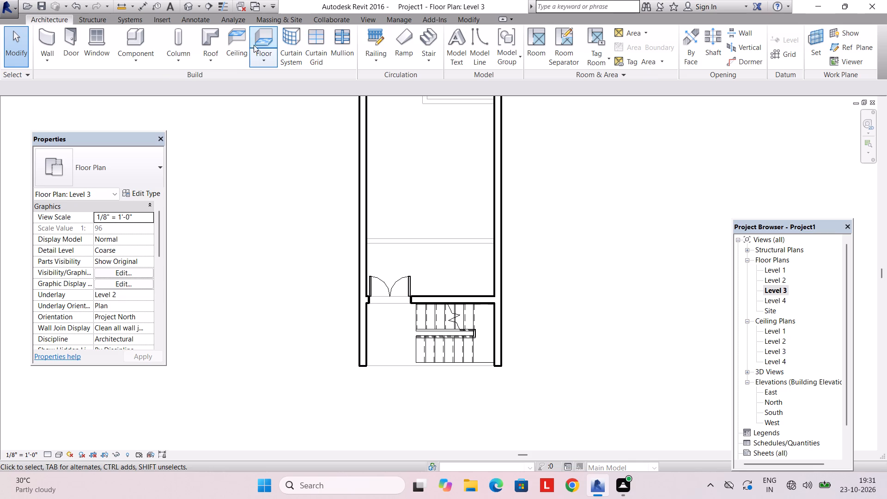
left_click(257, 41)
scroll(350, 147, "down", 3)
middle_click_drag(352, 156, 349, 256)
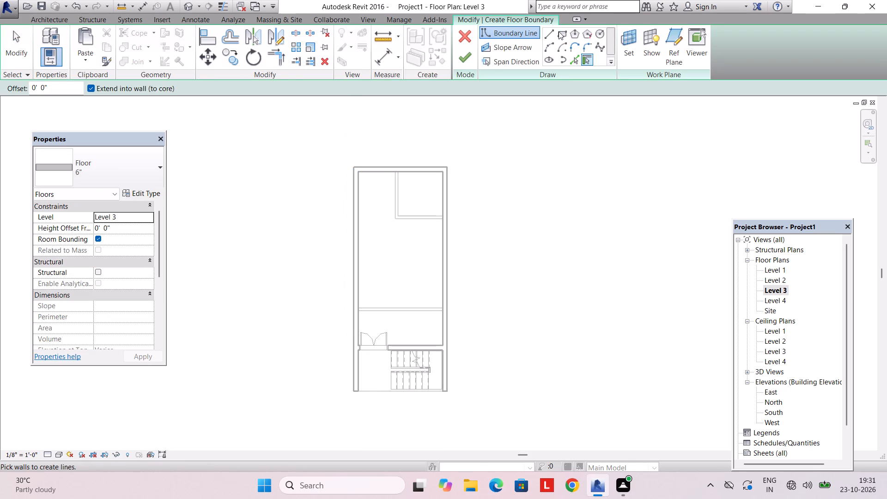
left_click(559, 31)
scroll(337, 224, "up", 3)
left_click(361, 140)
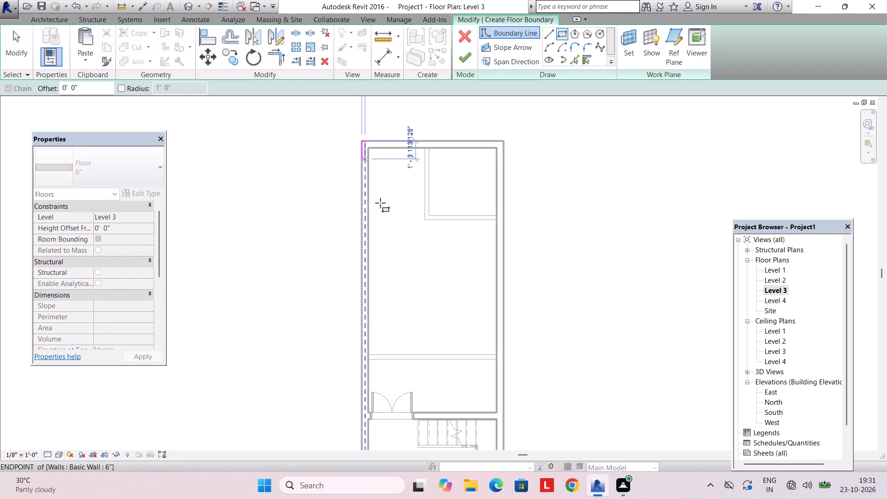
middle_click_drag(419, 283, 399, 168)
scroll(484, 378, "up", 6)
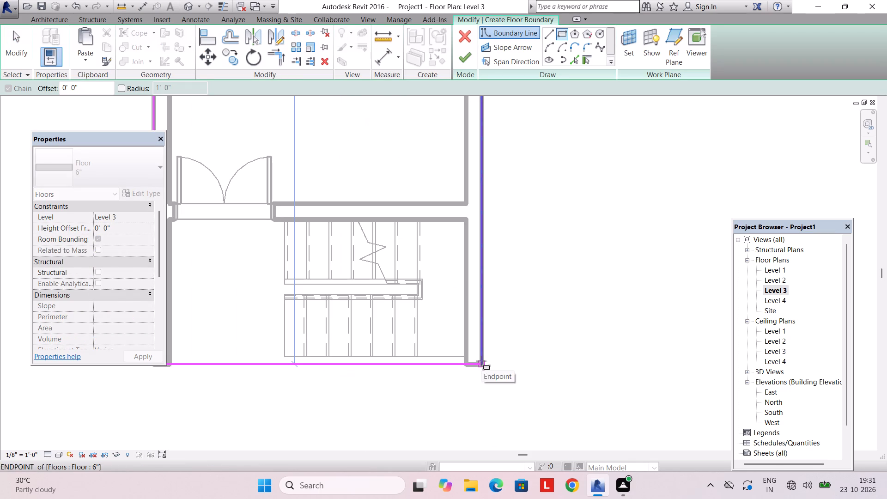
left_click(481, 364)
left_click(459, 56)
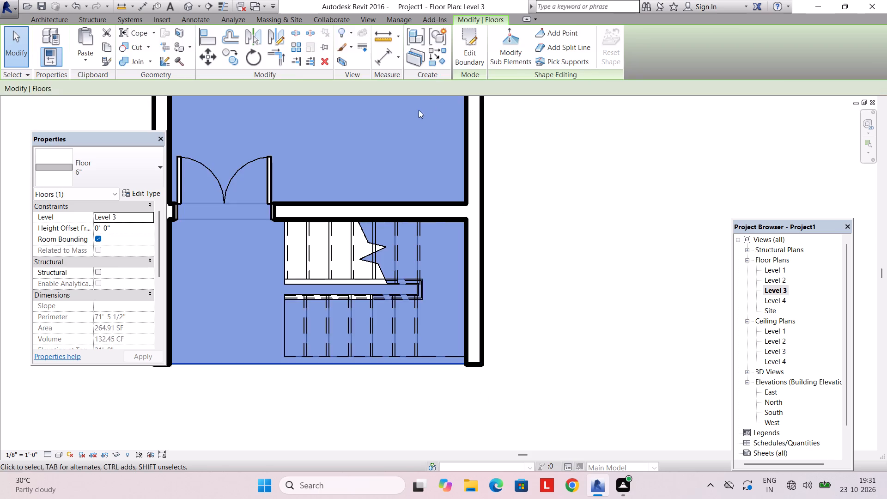
key("Escape")
Inspect the Level 3 floor, stair, and open top of the house in 3D from the front and above.
left_click(368, 18)
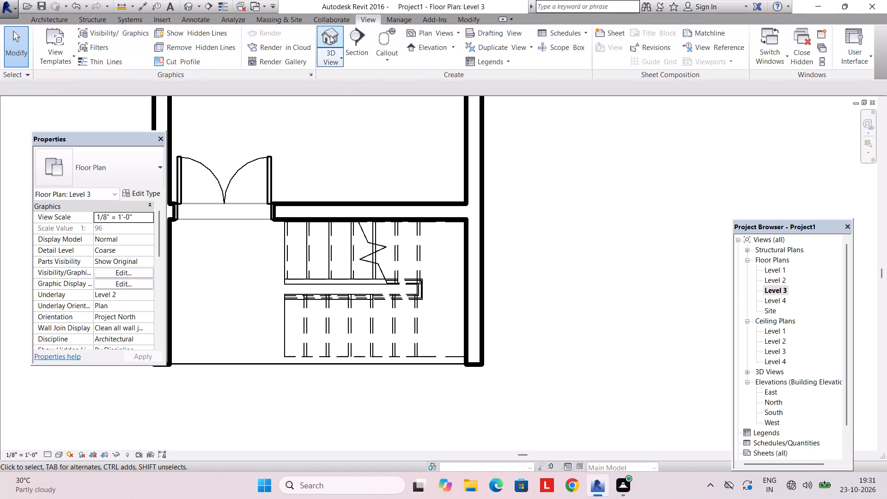
left_click(330, 35)
scroll(368, 122, "down", 1)
middle_click_drag(375, 162, 398, 183, "shift")
scroll(372, 227, "up", 2)
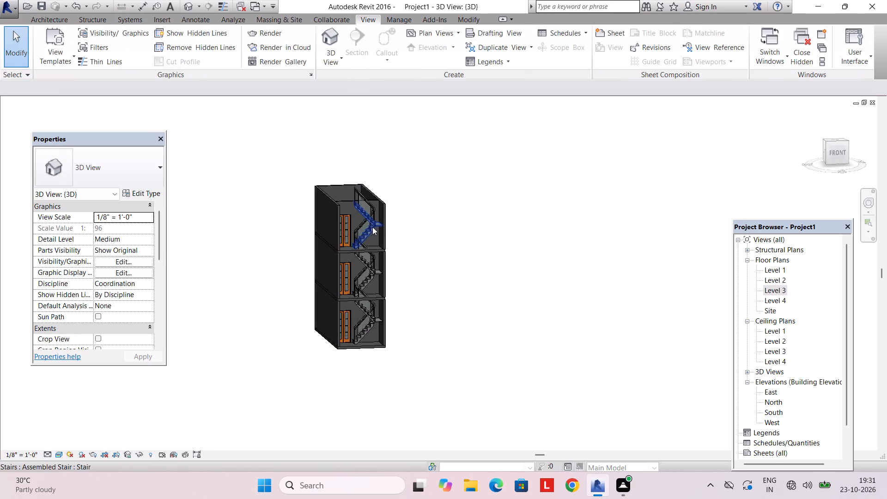
scroll(372, 227, "up", 2)
middle_click_drag(365, 237, 336, 297, "shift")
scroll(337, 293, "up", 6)
middle_click_drag(337, 290, 356, 330, "shift")
middle_click_drag(401, 329, 383, 318, "shift")
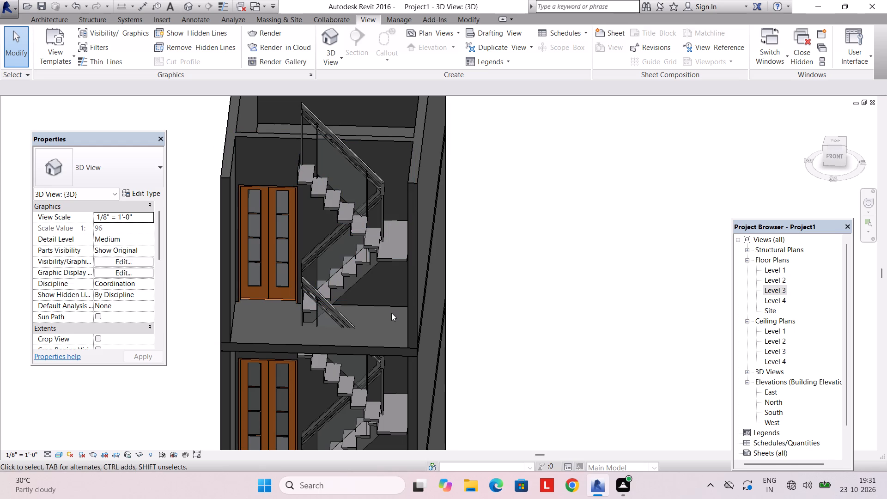
middle_click_drag(394, 289, 392, 201, "shift")
middle_click_drag(392, 201, 397, 396)
middle_click_drag(381, 376, 386, 323, "shift")
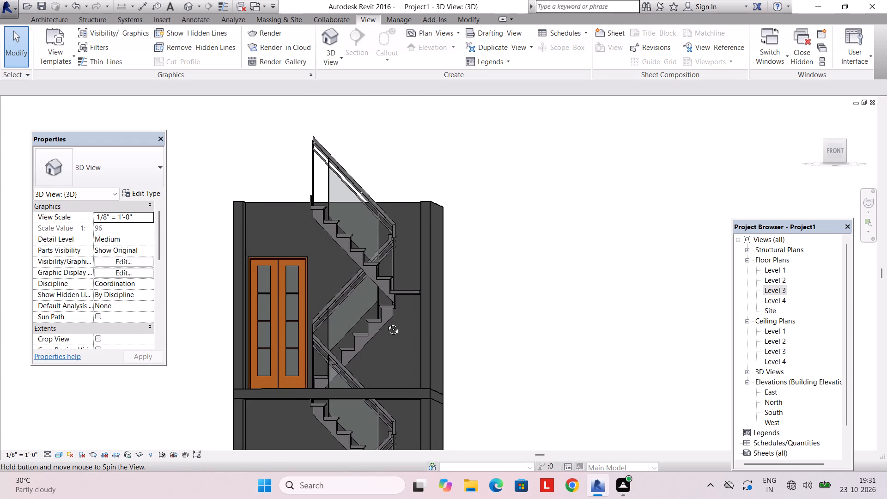
middle_click_drag(386, 323, 389, 333, "shift")
middle_click_drag(349, 270, 364, 348, "shift")
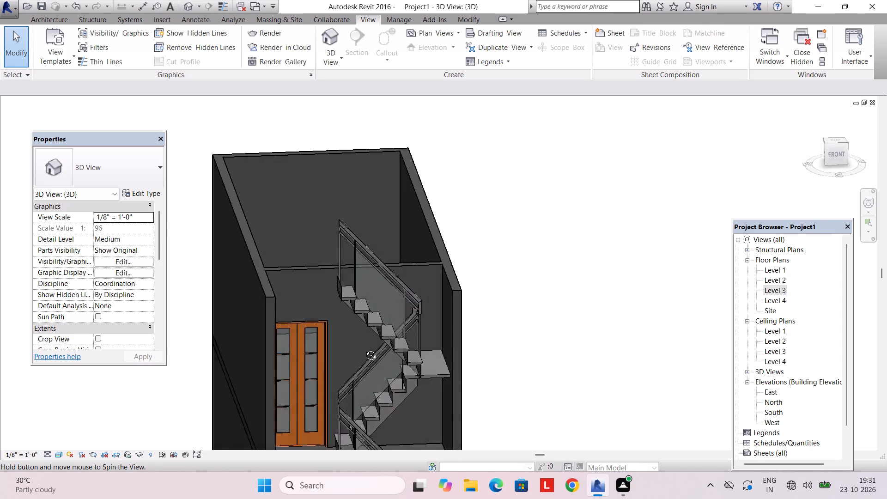
middle_click_drag(364, 348, 368, 345, "shift")
scroll(369, 333, "down", 6)
middle_click_drag(371, 334, 349, 278)
middle_click_drag(349, 283, 360, 355, "shift")
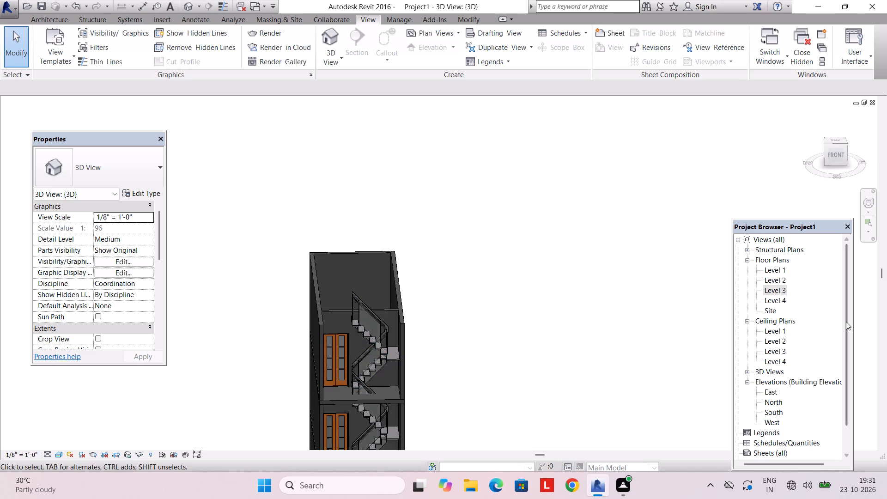
Compare the interior wall layouts in the Level 2 and Level 3 plans, focusing on the north end.
double_click(768, 288)
double_click(768, 279)
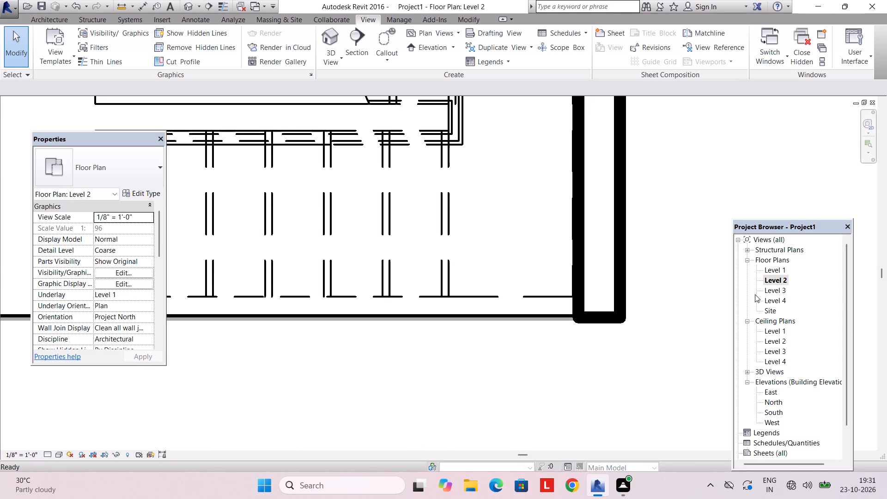
scroll(680, 290, "down", 12)
middle_click_drag(546, 218, 505, 429)
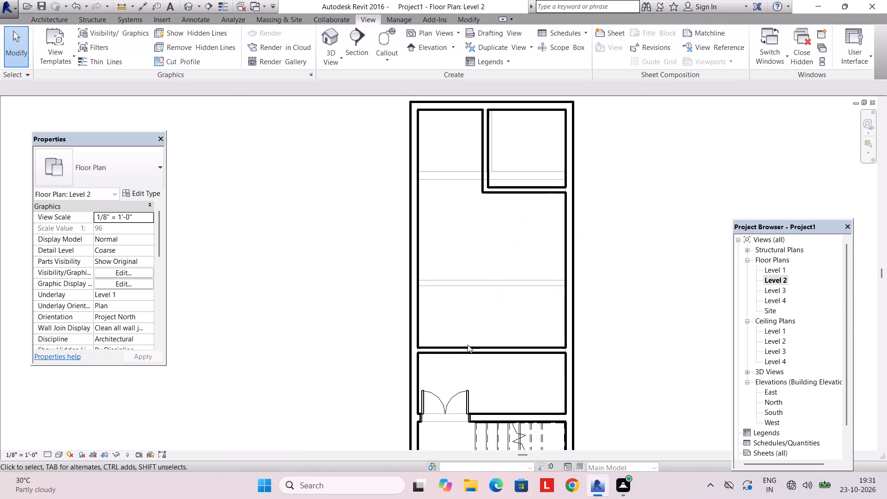
double_click(777, 292)
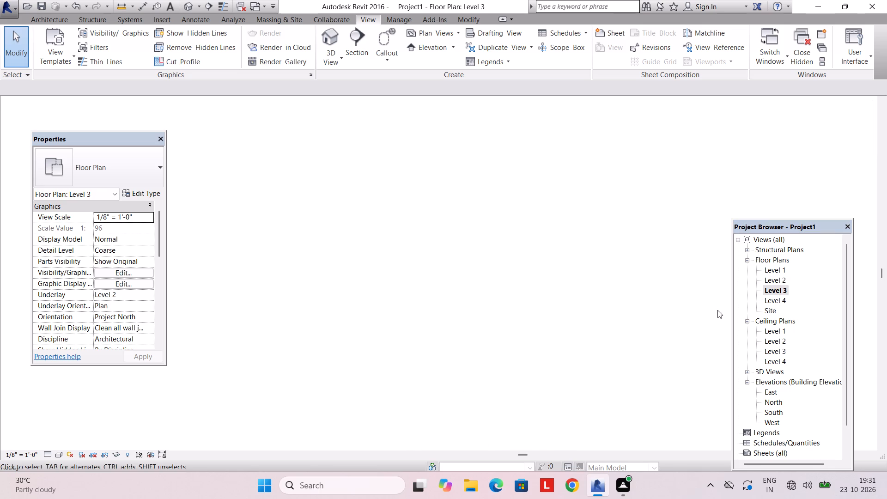
scroll(724, 306, "down", 7)
middle_click_drag(559, 253, 518, 402)
middle_click_drag(477, 262, 477, 320)
scroll(476, 309, "up", 3)
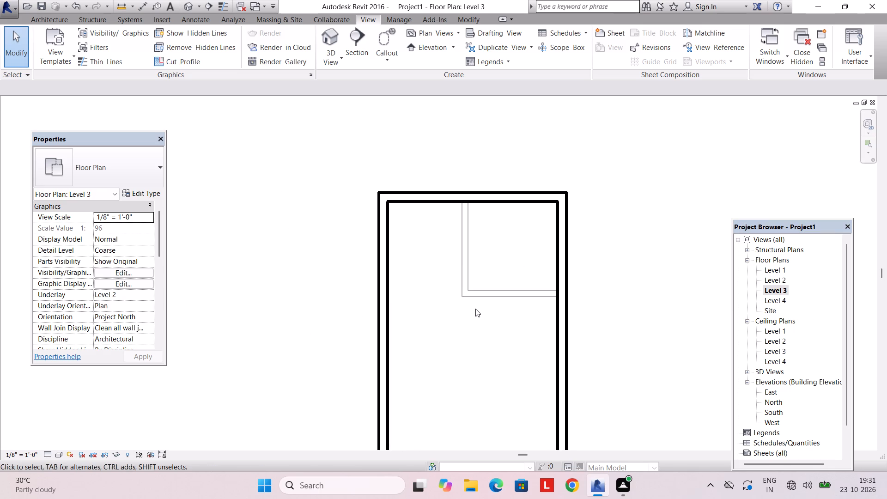
Set the Level 3 floor plan's underlay to None.
middle_click_drag(433, 258, 414, 304)
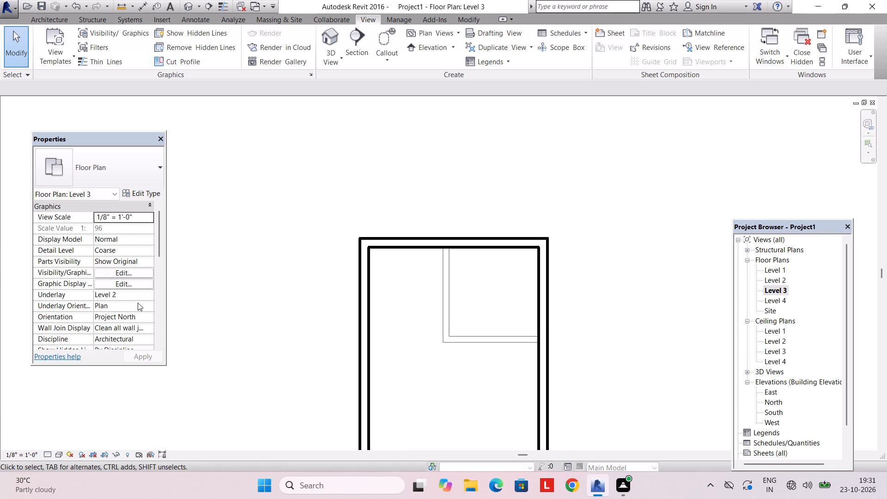
left_click(147, 292)
scroll(121, 311, "up", 5)
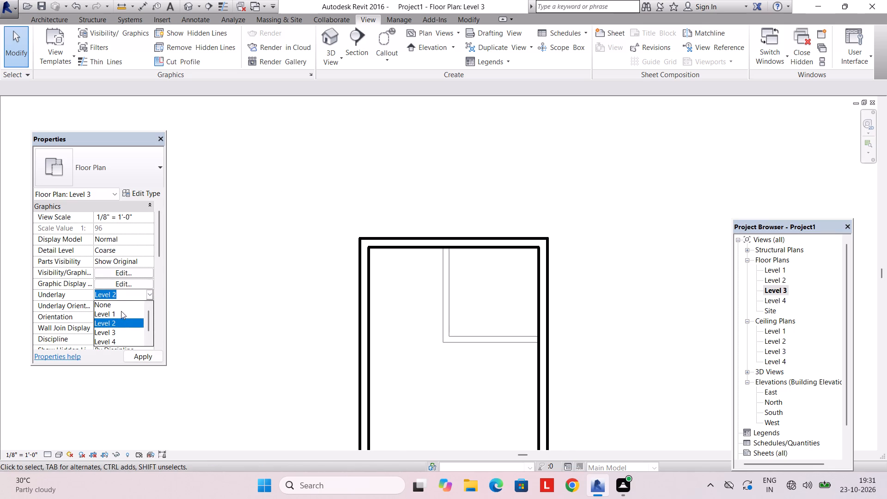
scroll(121, 311, "up", 1)
left_click(121, 307)
left_click(134, 357)
key("Escape")
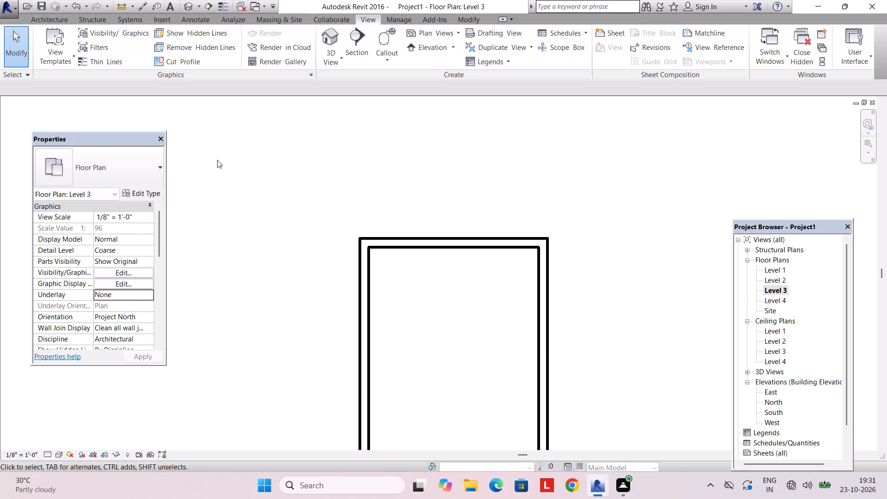
Start a 4" basic wall on Level 3 with an unconnected height of 10'.
left_click(53, 24)
left_click(47, 36)
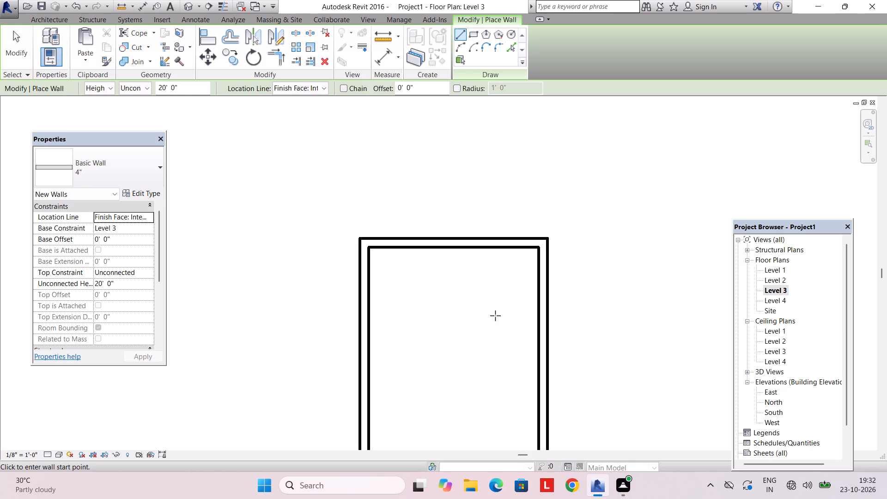
left_click(181, 82)
left_click_drag(182, 87, 120, 97)
type("10'")
key("Return")
key("Return")
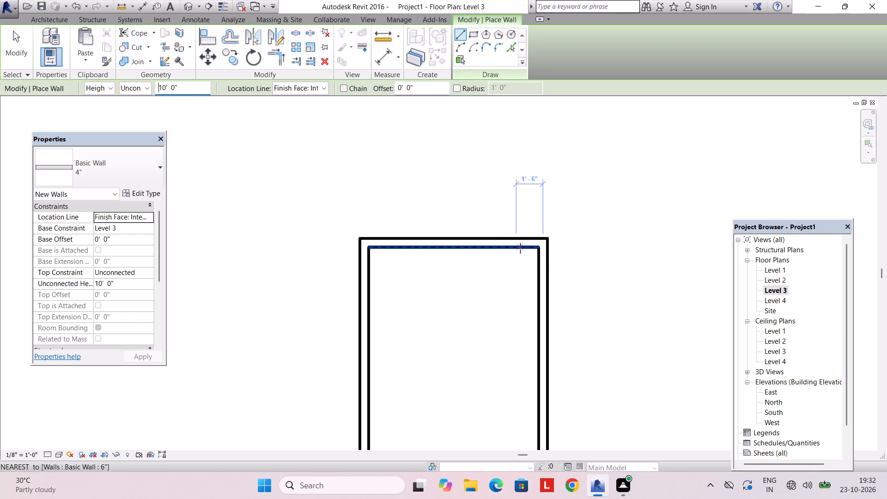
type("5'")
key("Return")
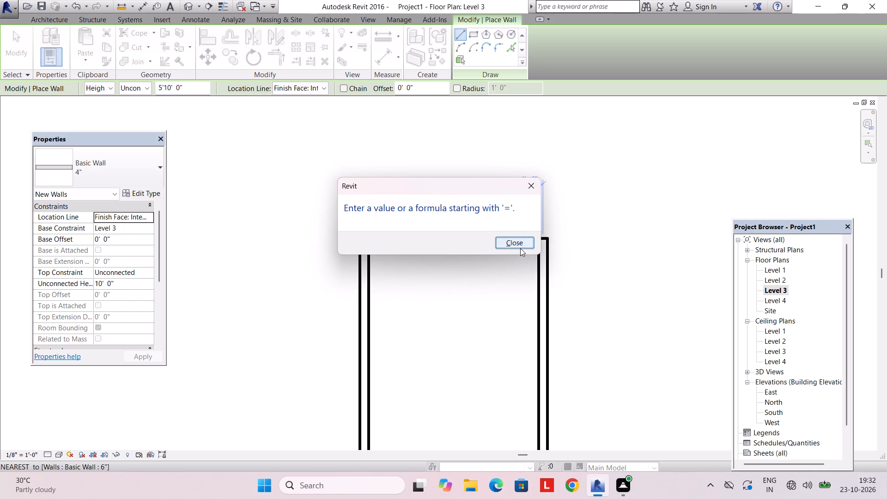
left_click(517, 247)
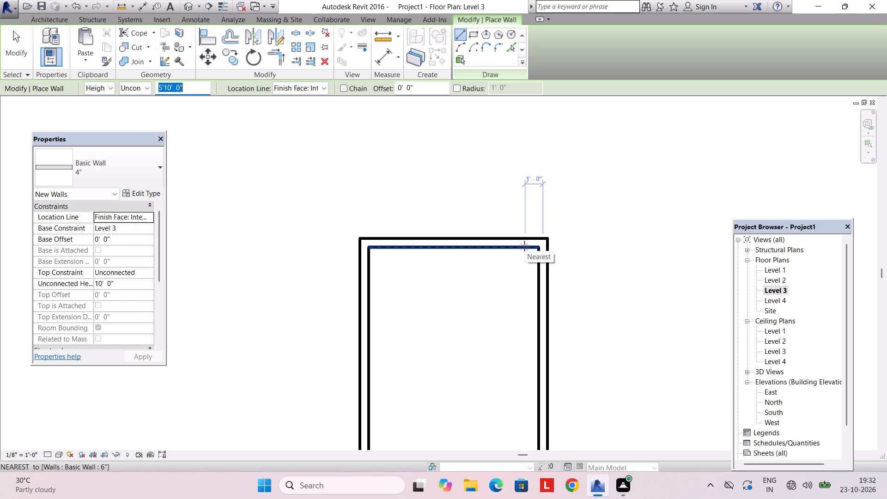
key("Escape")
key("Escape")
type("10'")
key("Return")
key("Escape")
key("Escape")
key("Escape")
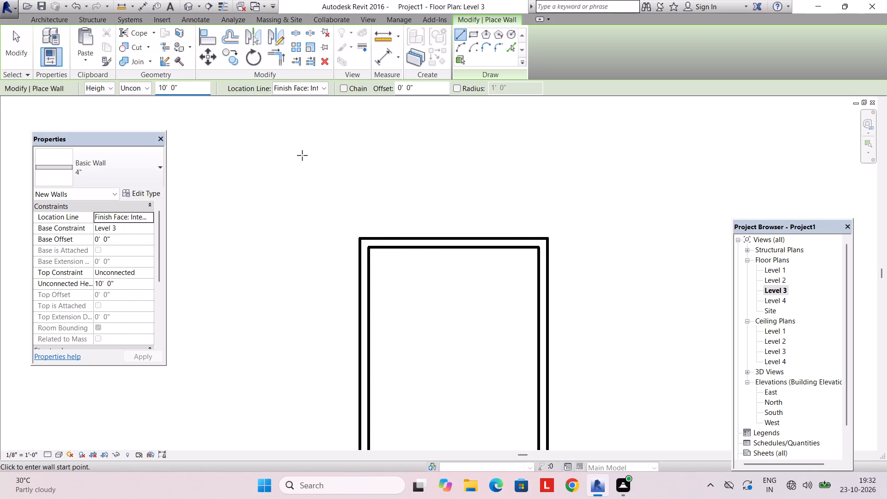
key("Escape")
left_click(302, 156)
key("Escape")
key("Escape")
Draw a 4" wall 4' south from the north wall's inner face, starting 5' from the east wall's centerline.
left_click(55, 43)
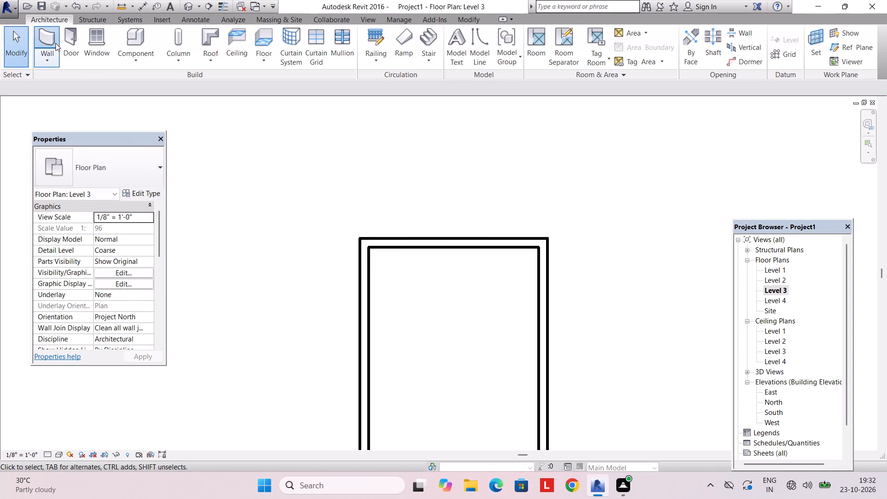
scroll(593, 273, "up", 1)
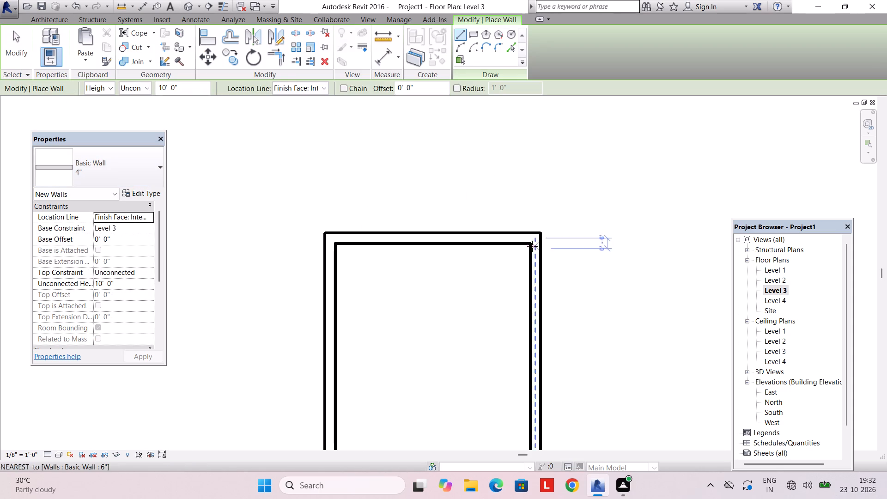
key("5")
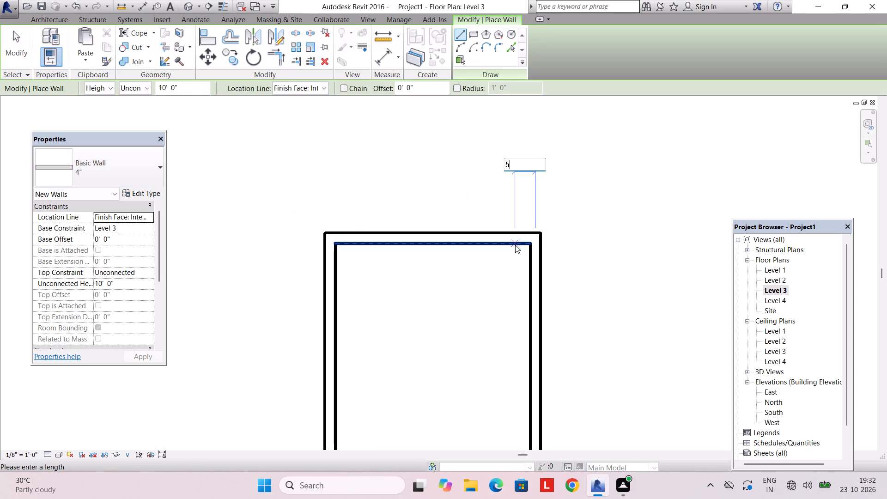
key("apostrophe")
key("Return")
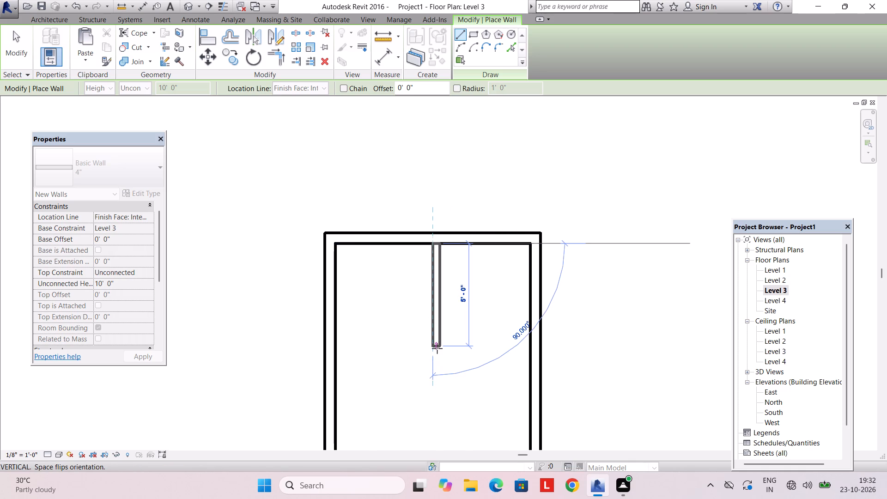
type("4'")
key("Return")
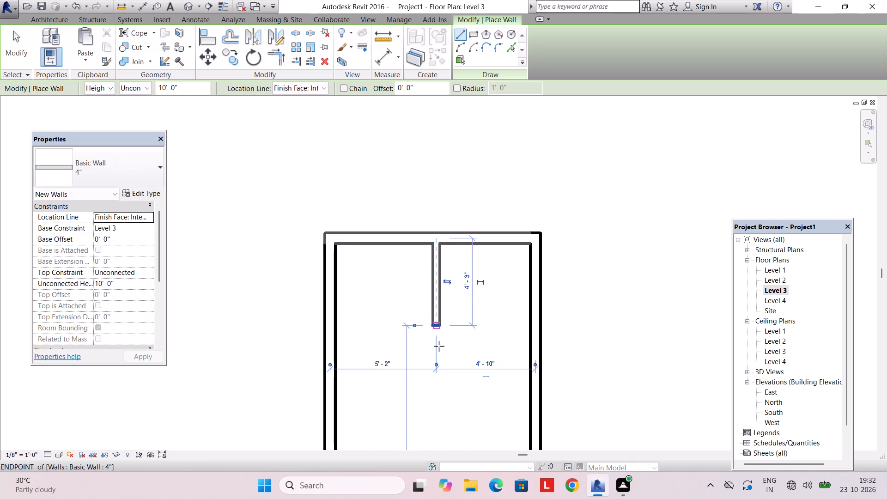
Draw a 4" wall from the new partition's south end east to the east wall, enclosing the northeast room.
left_click(441, 327)
key("space")
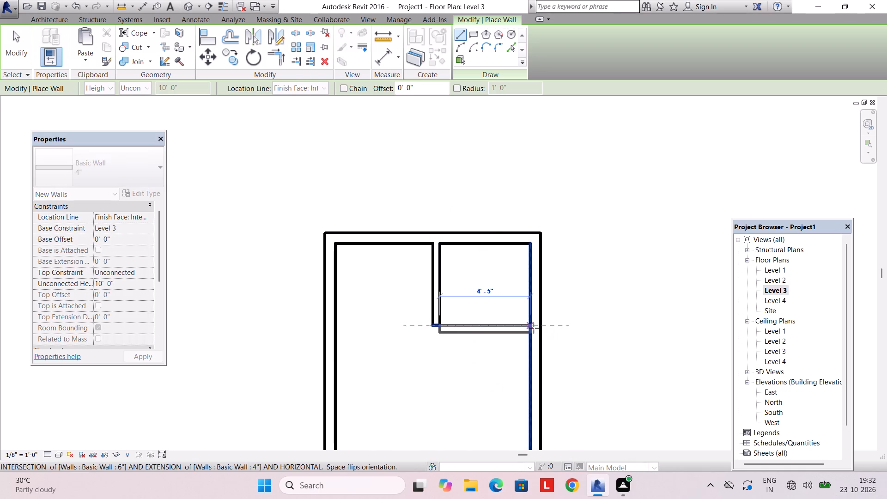
left_click(531, 328)
key("Escape")
middle_click_drag(439, 361, 388, 372)
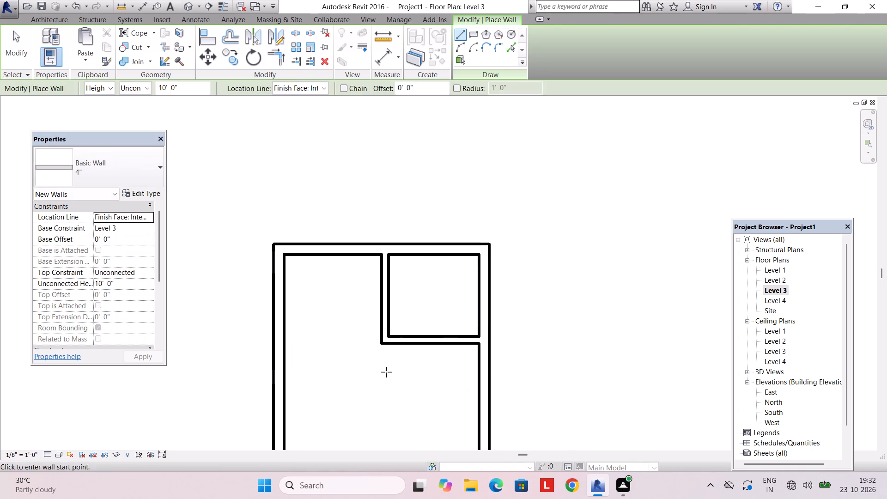
key("Escape")
middle_click_drag(397, 370, 403, 359)
scroll(403, 359, "up", 3)
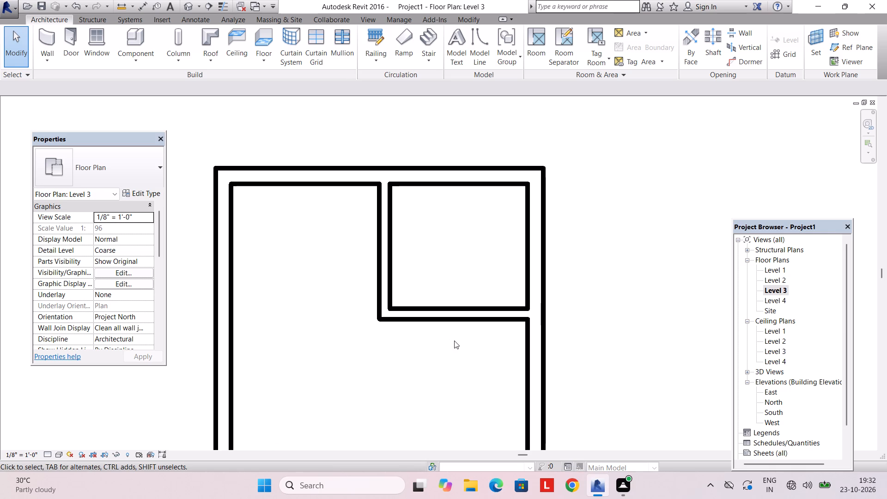
Check the northeast room's clear north-south depth along the east wall and the south partition's distance to the north wall.
left_click(463, 18)
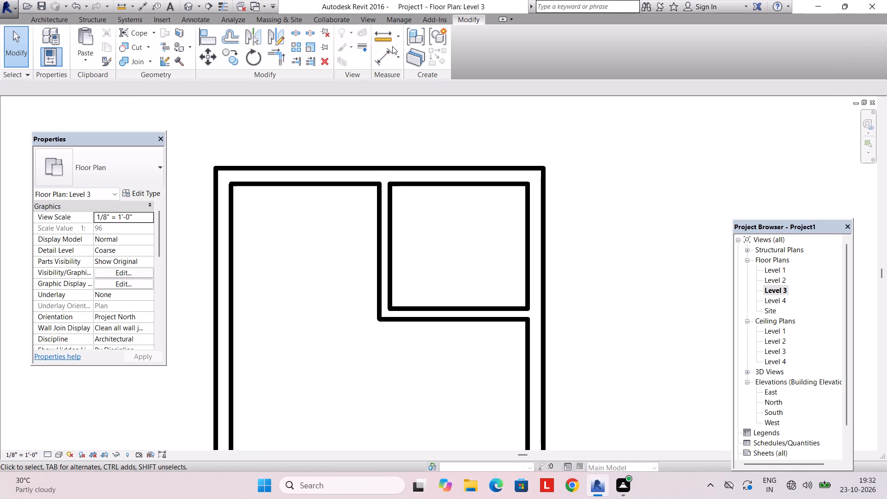
left_click(391, 38)
left_click(229, 185)
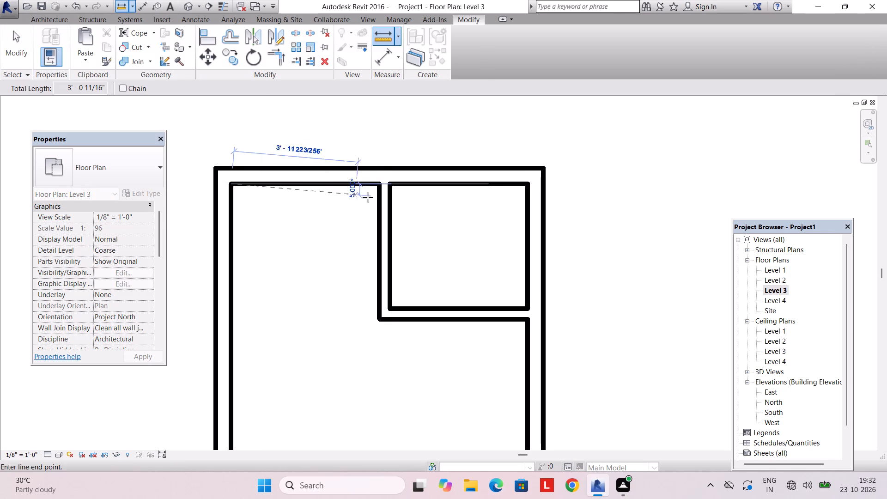
key("Escape")
scroll(362, 264, "down", 2)
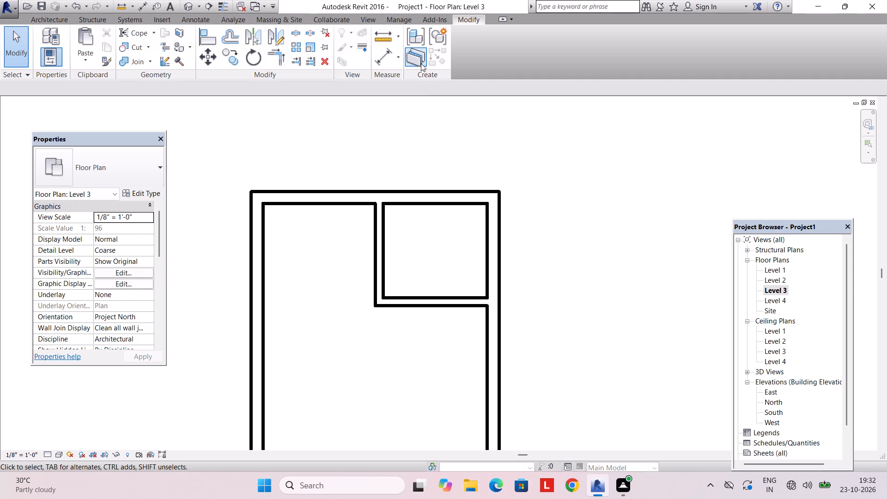
left_click(388, 40)
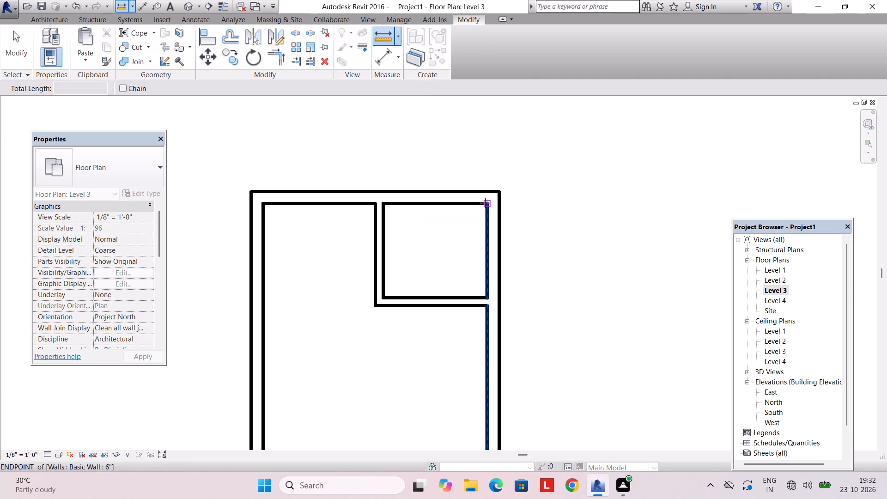
left_click(485, 203)
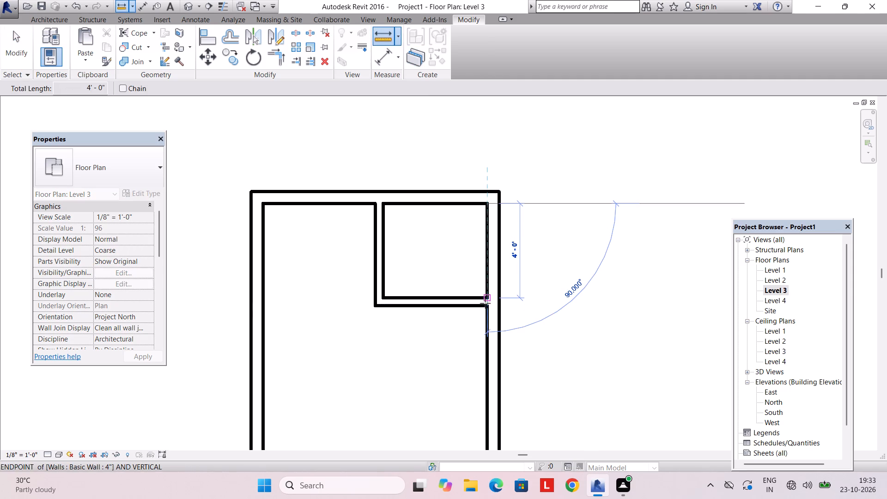
key("Escape")
key("Escape")
left_click(420, 302)
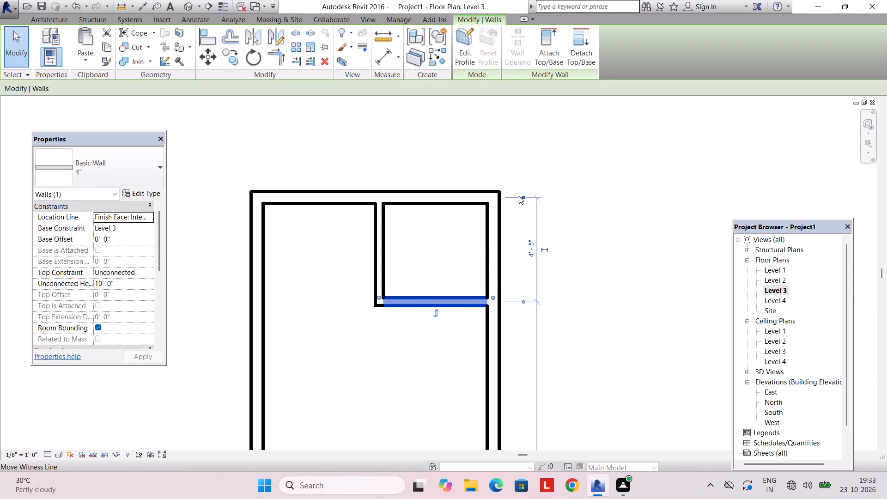
left_click(522, 195)
left_click(521, 302)
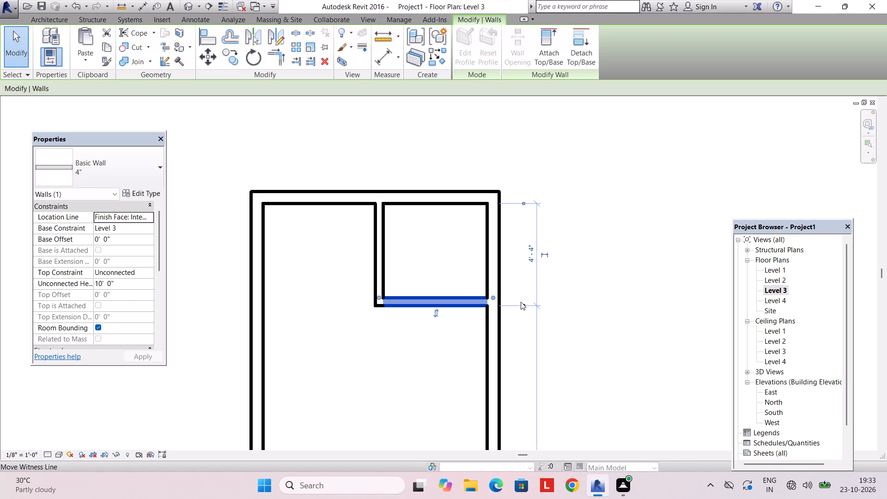
left_click(521, 302)
Set the clear width between the northeast room's west partition and the east wall's inner face to 5'.
left_click(375, 242)
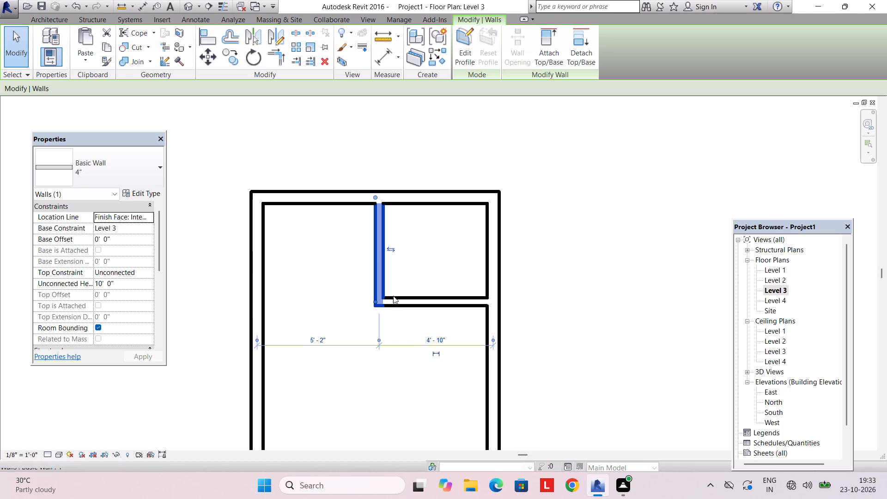
left_click(375, 337)
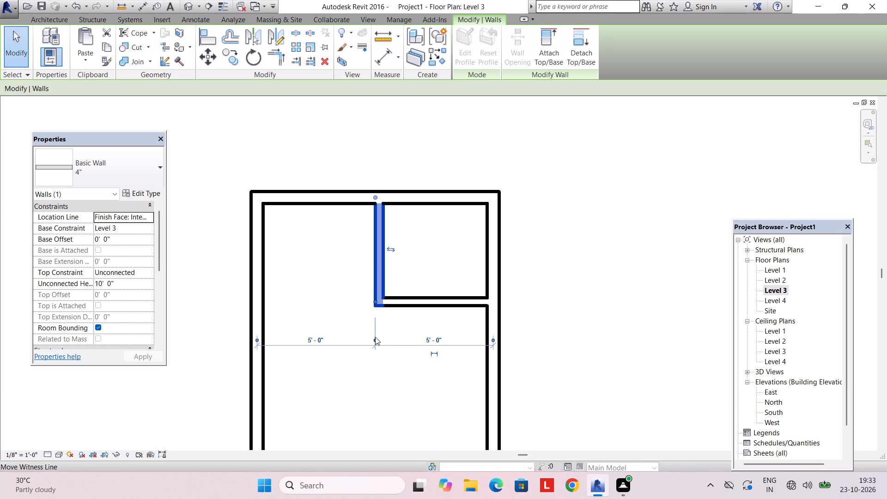
left_click(374, 341)
left_click(494, 340)
left_click(440, 342)
type("5'")
key("Return")
key("Escape")
Draw a 4" wall across the plan from east to west, its north face 6' south of the northeast room's south partition centerline.
scroll(438, 338, "down", 2)
middle_click_drag(437, 338, 447, 326)
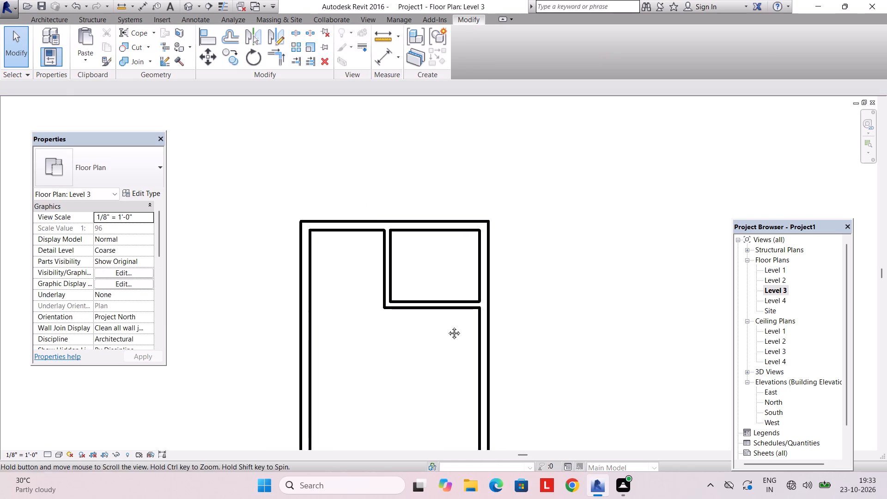
middle_click_drag(447, 326, 458, 316)
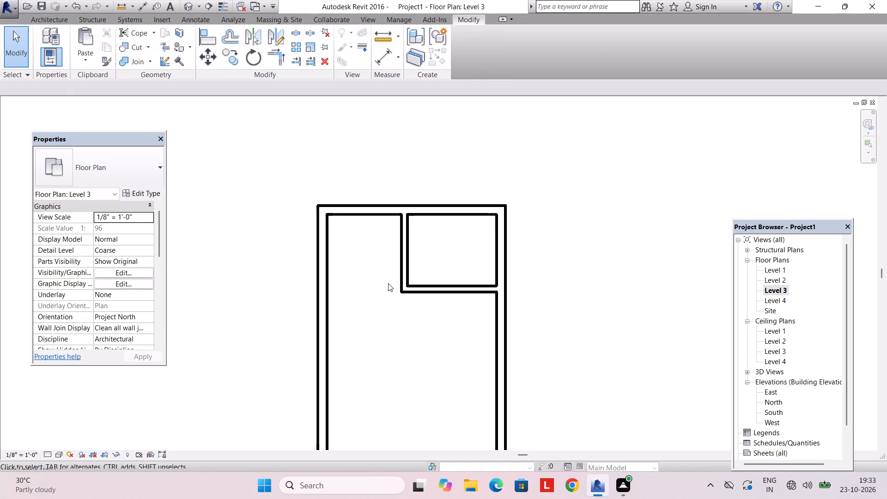
scroll(446, 268, "down", 2)
middle_click_drag(444, 277, 433, 208)
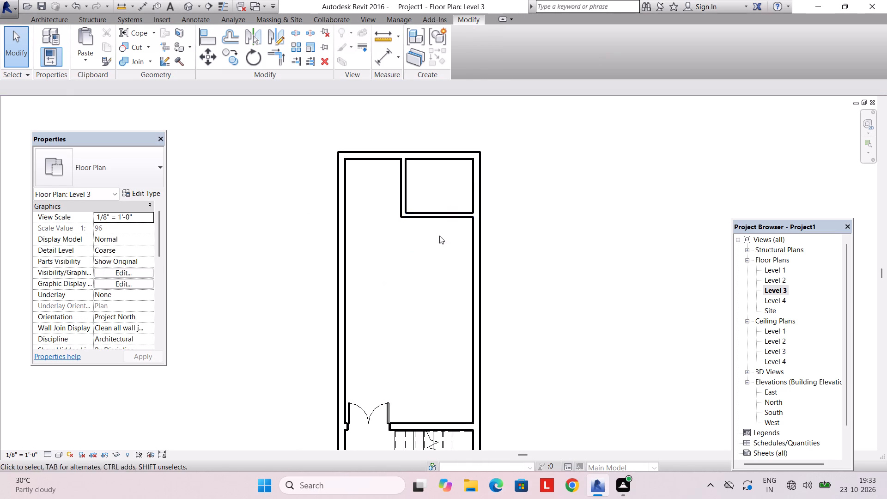
middle_click_drag(439, 236, 436, 252)
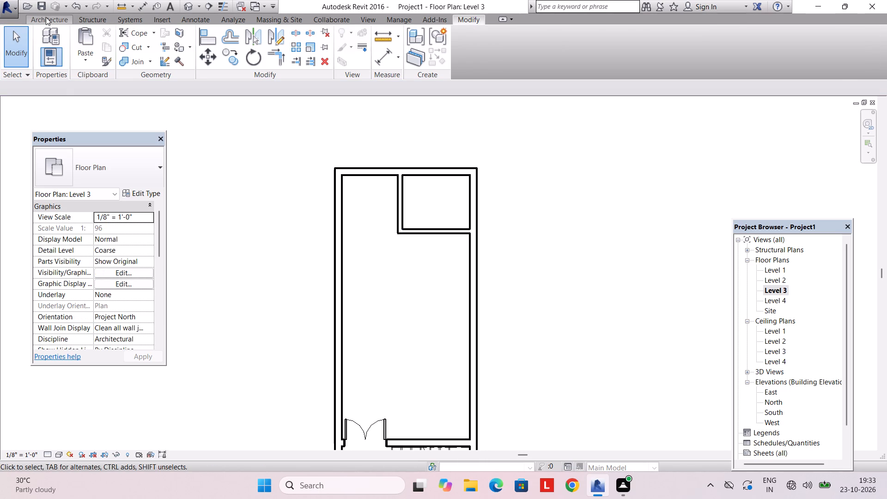
left_click(46, 17)
left_click(55, 37)
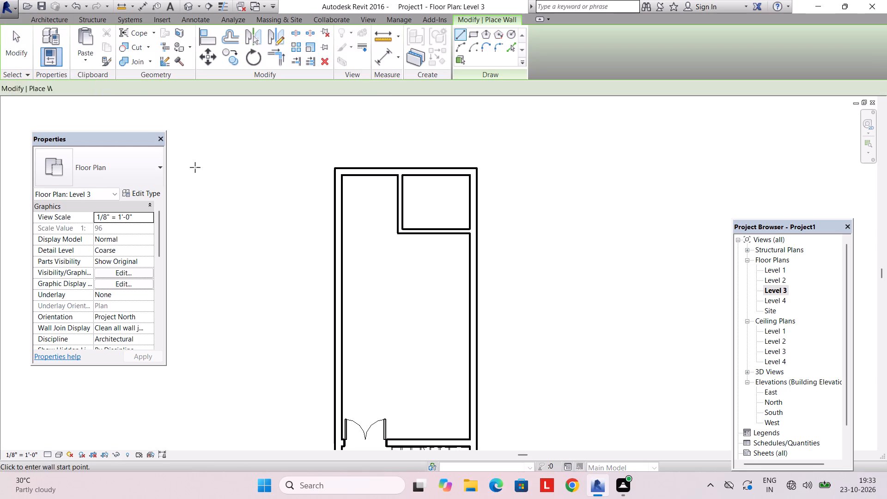
scroll(405, 243, "up", 2)
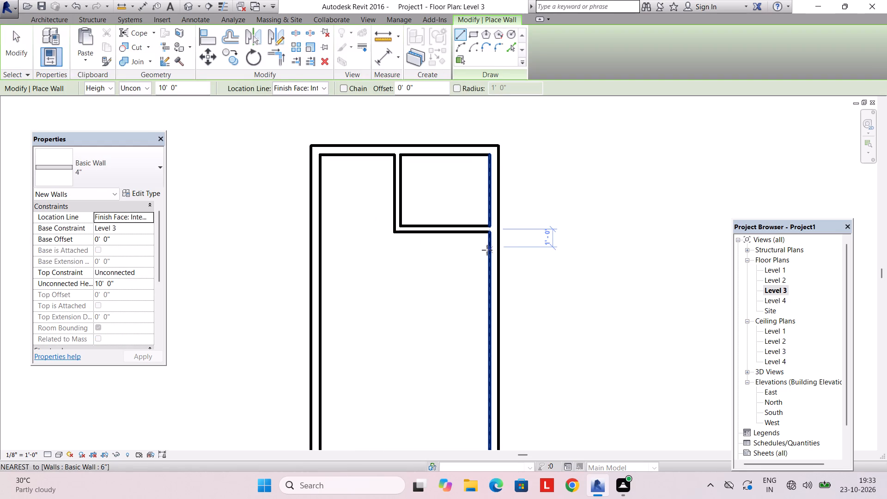
type("6'")
key("Return")
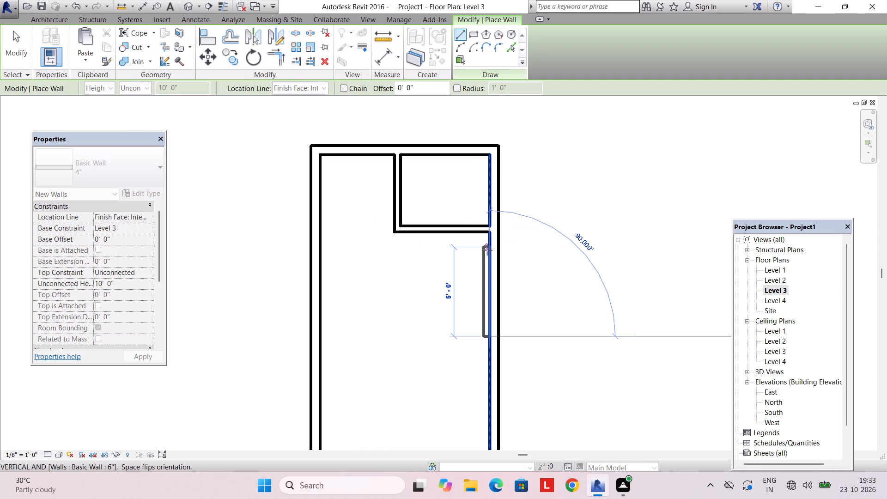
left_click(319, 335)
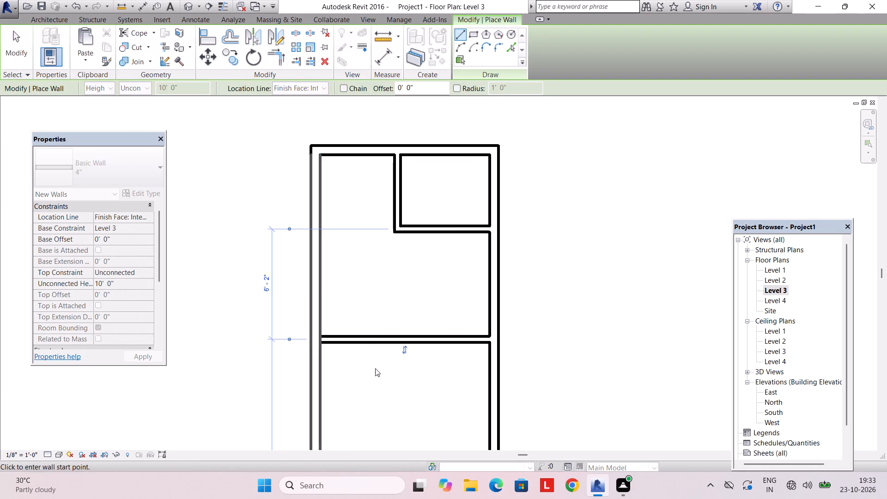
key("Escape")
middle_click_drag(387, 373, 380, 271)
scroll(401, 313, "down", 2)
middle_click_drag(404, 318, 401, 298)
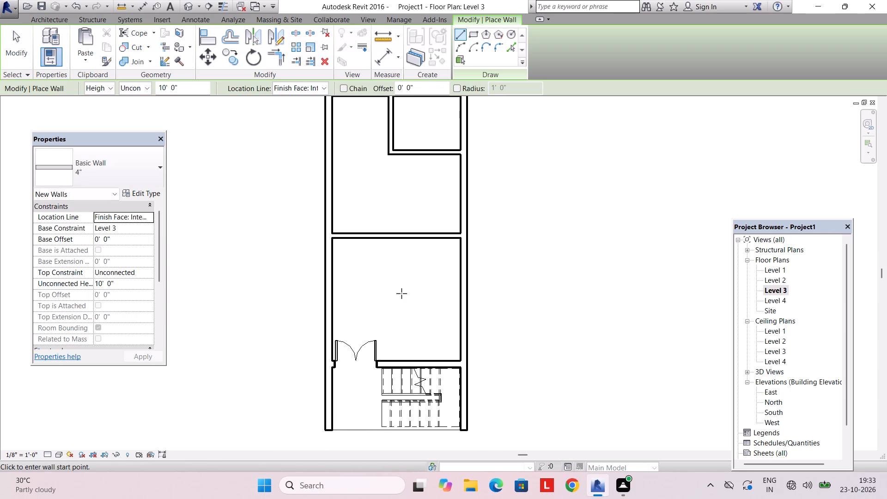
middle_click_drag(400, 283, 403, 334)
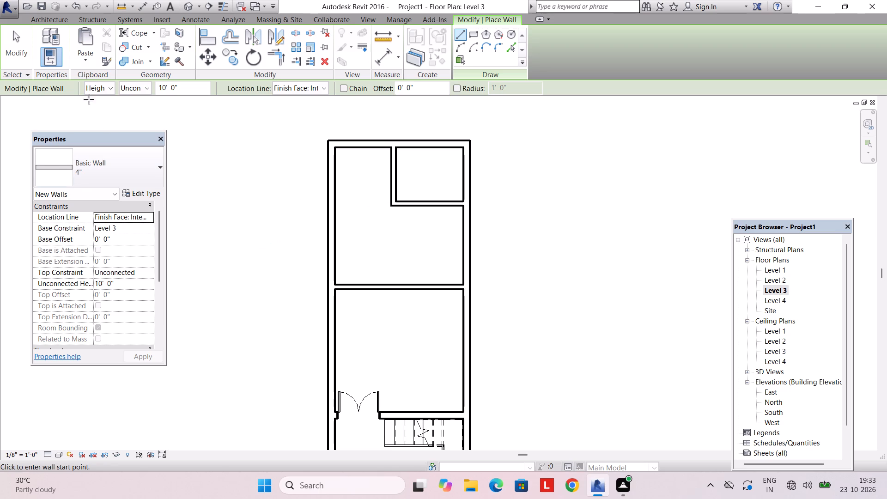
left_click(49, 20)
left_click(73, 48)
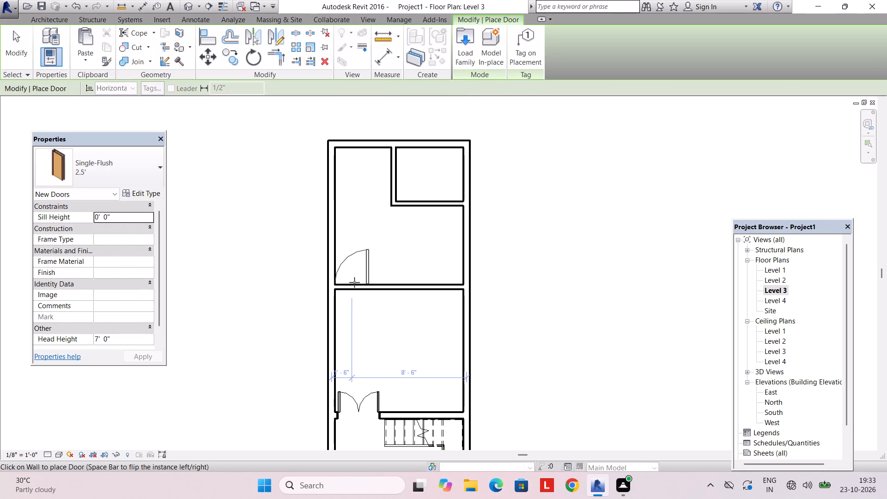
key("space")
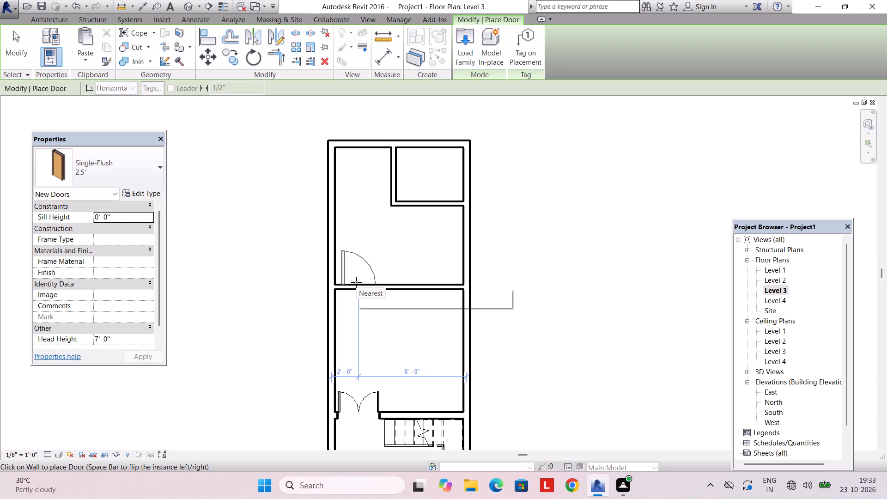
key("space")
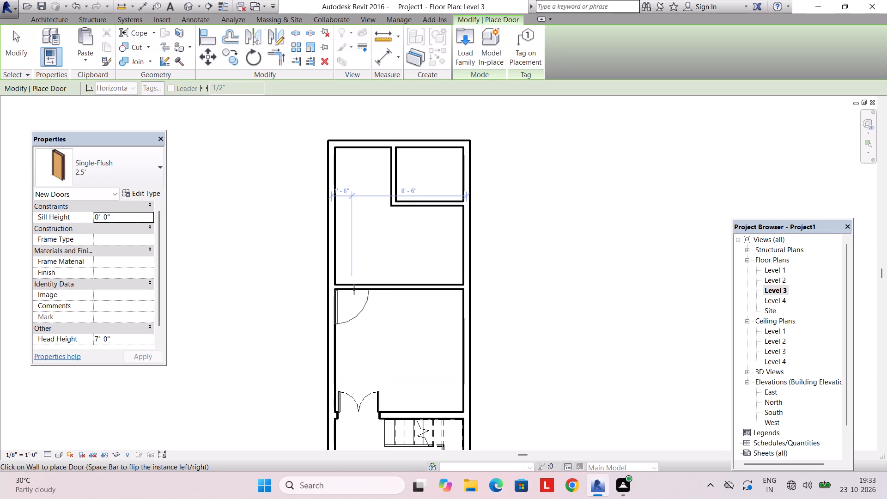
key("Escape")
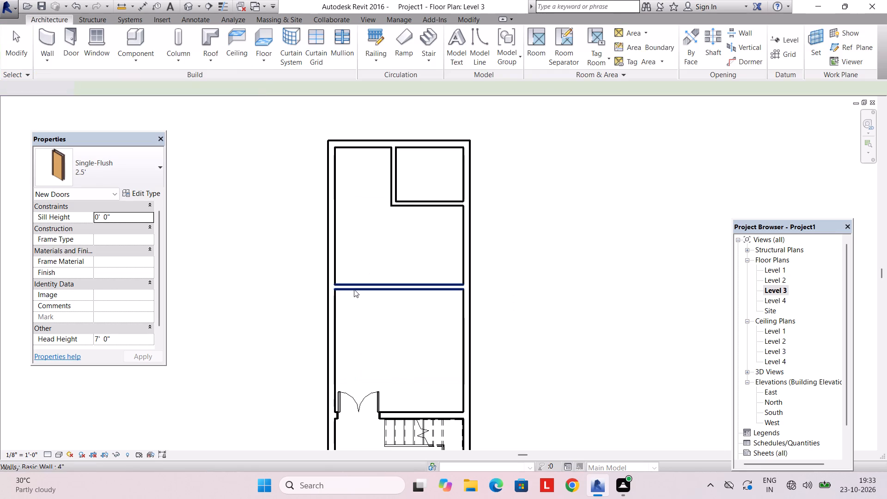
Place a 2.5' Single-Flush door in the Level 3 northeast room's west partition, about 1'-9" from the north wall's centerline, swinging into the room.
middle_click_drag(367, 311, 367, 355)
key("space")
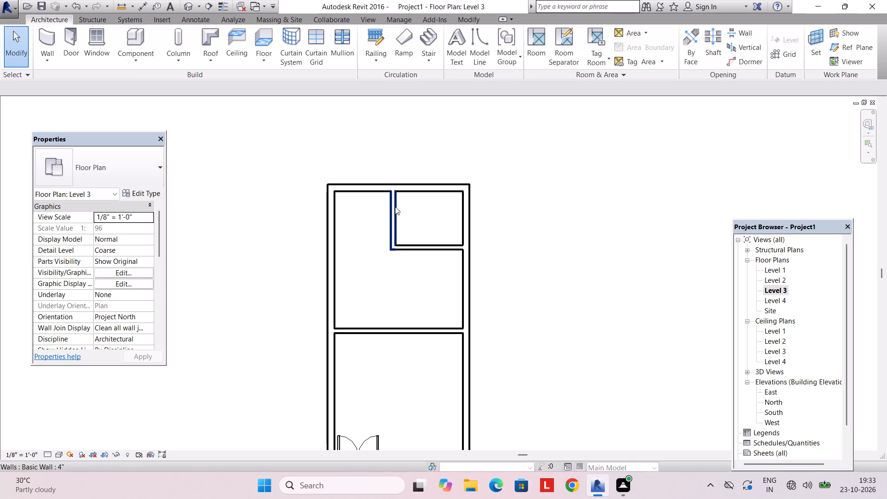
left_click(73, 34)
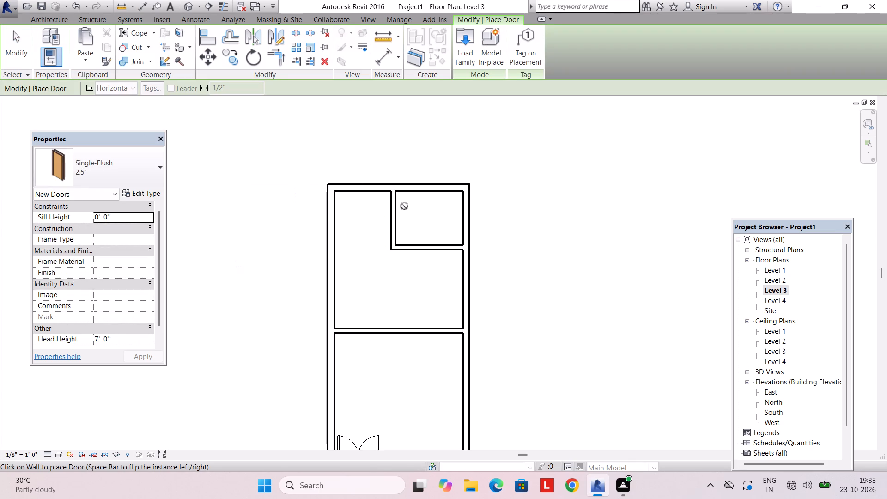
key("space")
scroll(396, 207, "up", 6)
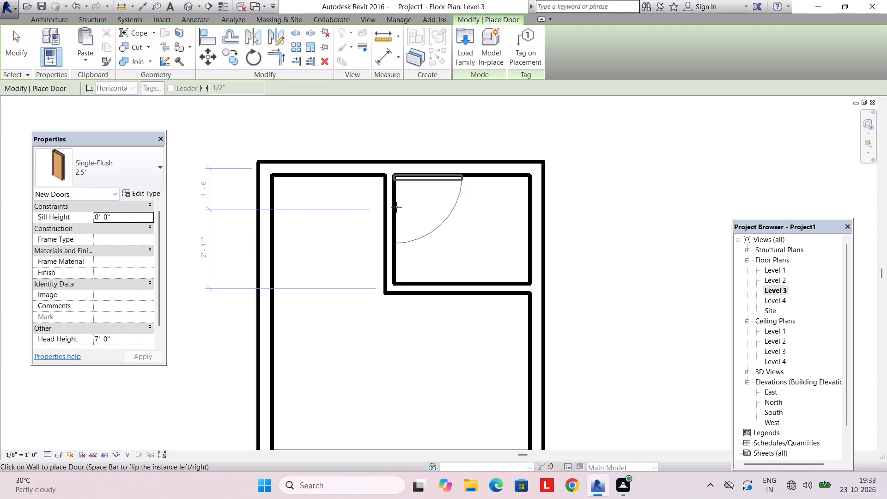
left_click(397, 216)
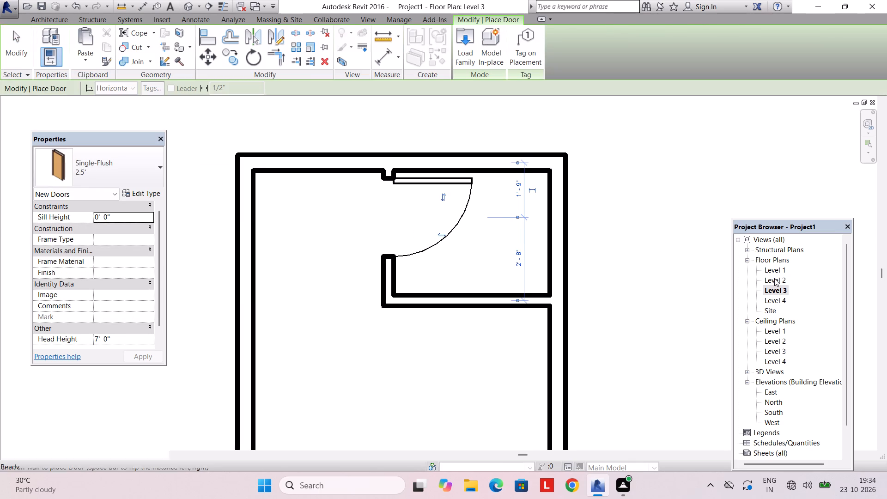
On Level 2, place a 2.5' Single-Flush door in the northeast room's west partition, about 1'-8" from the north wall's centerline, swinging inward.
double_click(774, 278)
scroll(452, 263, "down", 3)
middle_click_drag(462, 244, 450, 316)
scroll(437, 237, "up", 2)
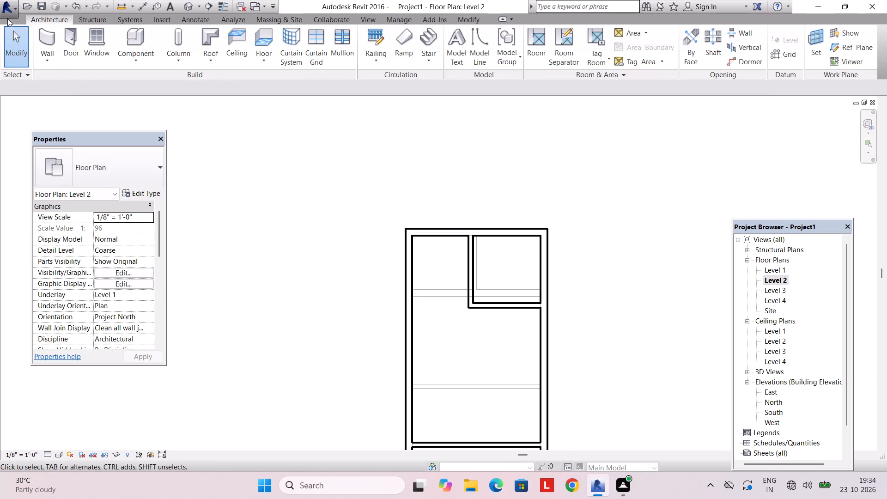
left_click(71, 42)
scroll(487, 276, "up", 3)
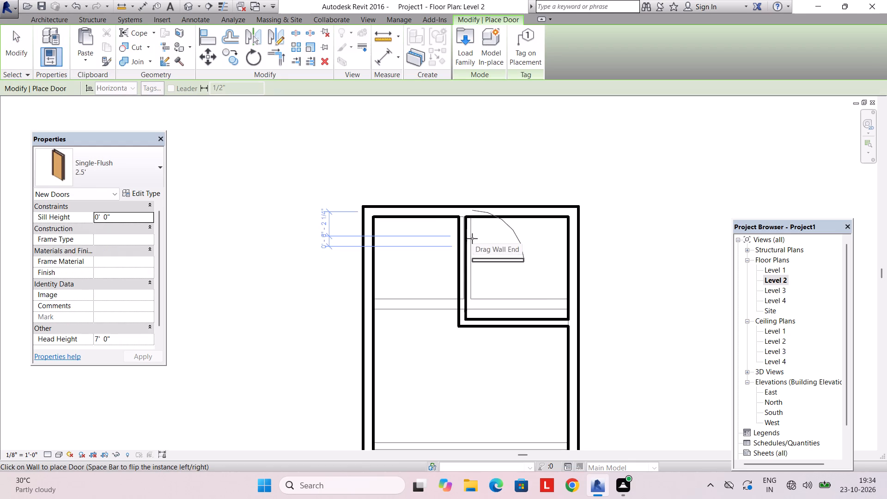
key("space")
scroll(471, 245, "up", 5)
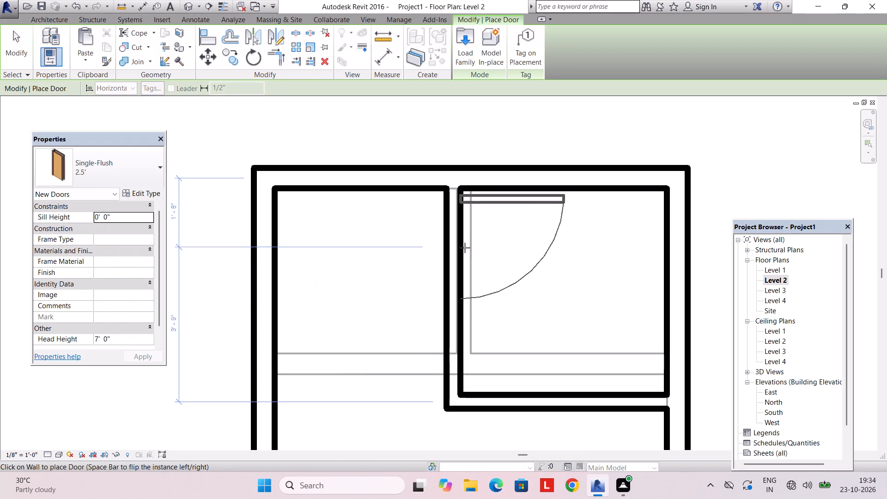
left_click(463, 248)
key("Escape")
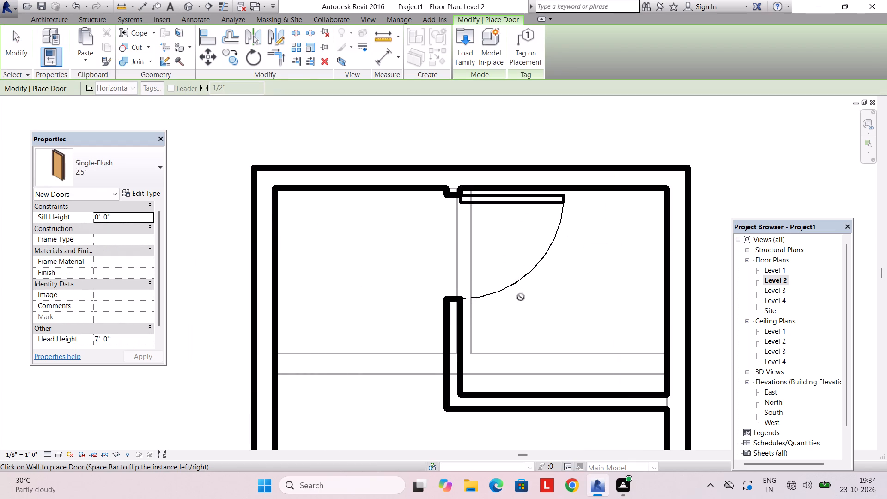
scroll(521, 298, "down", 3)
middle_click_drag(519, 310, 441, 268)
key("Escape")
Set the Level 2 floor plan's underlay to None.
scroll(437, 282, "down", 3)
middle_click_drag(437, 290, 437, 235)
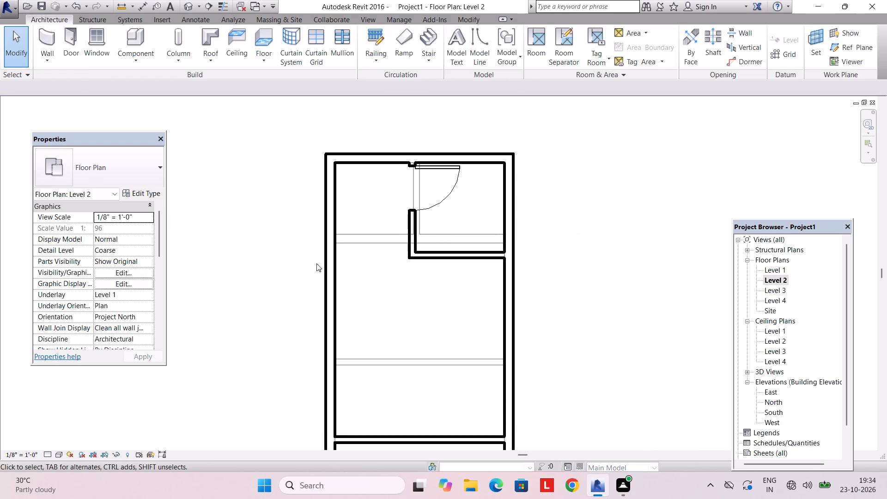
left_click(144, 296)
left_click(146, 296)
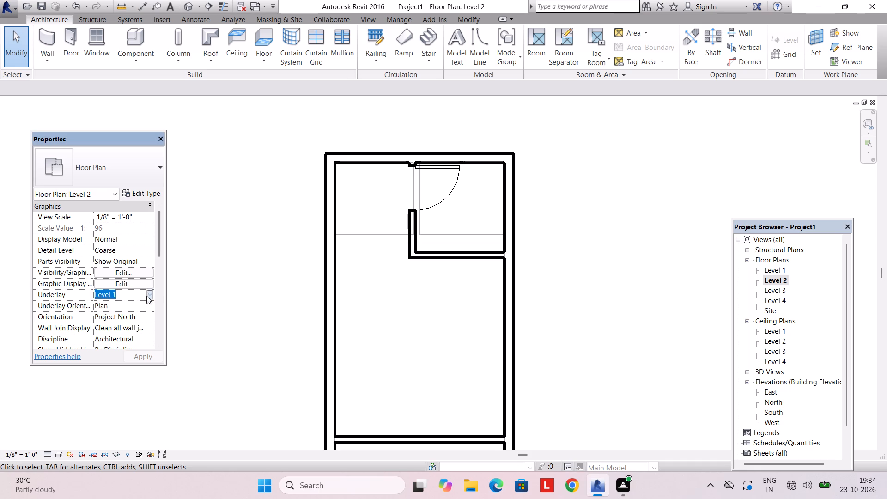
left_click(131, 307)
left_click(137, 355)
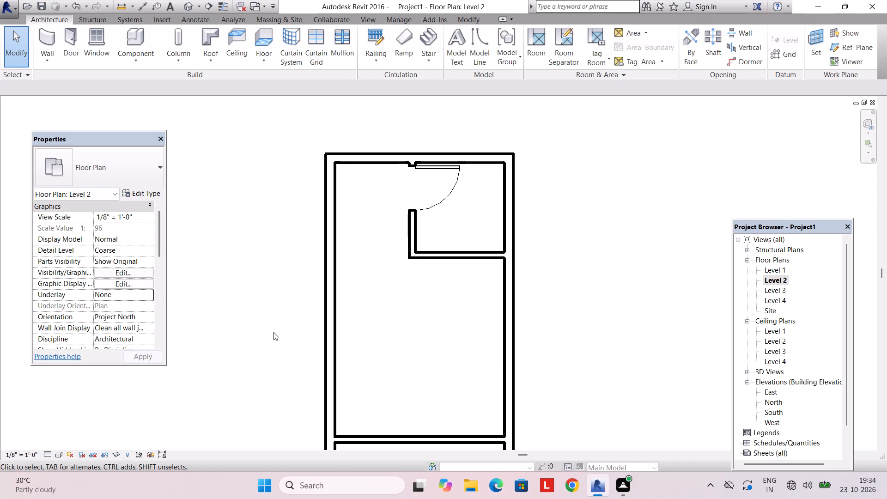
key("Escape")
Review the Level 2 and Level 3 layouts and inspect the whole building in 3D.
scroll(393, 338, "down", 3)
middle_click_drag(393, 339, 378, 273)
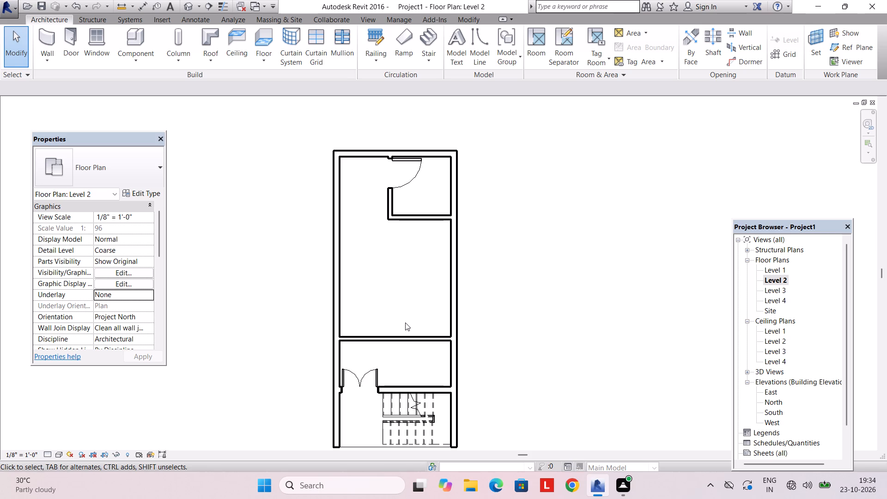
double_click(768, 293)
scroll(621, 323, "down", 4)
middle_click_drag(617, 325, 558, 213)
scroll(558, 221, "down", 3)
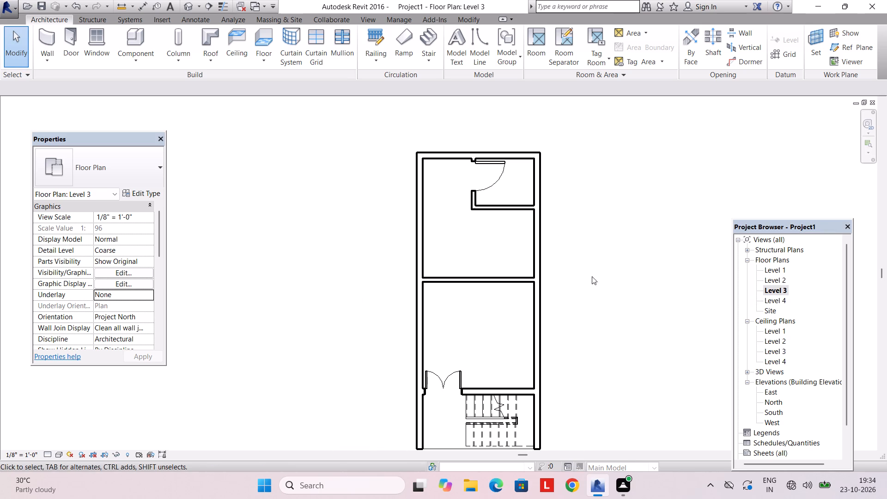
left_click(357, 23)
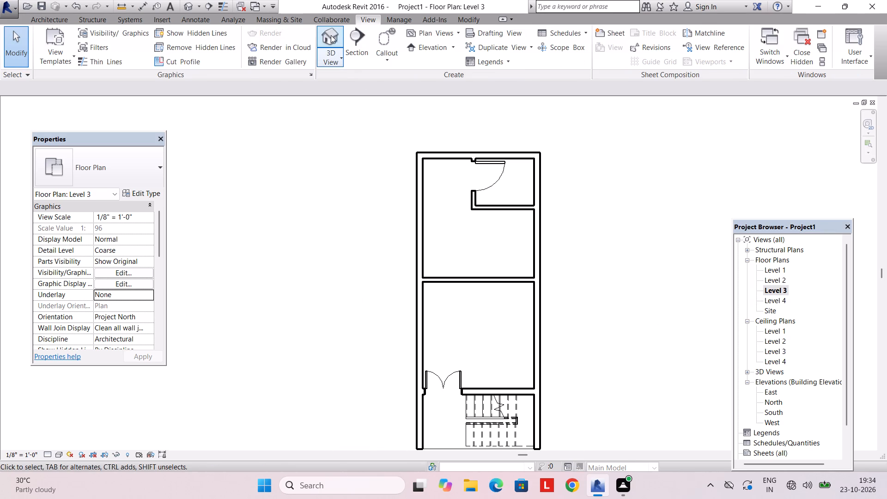
left_click(331, 33)
scroll(458, 237, "down", 1)
middle_click_drag(458, 237, 438, 214)
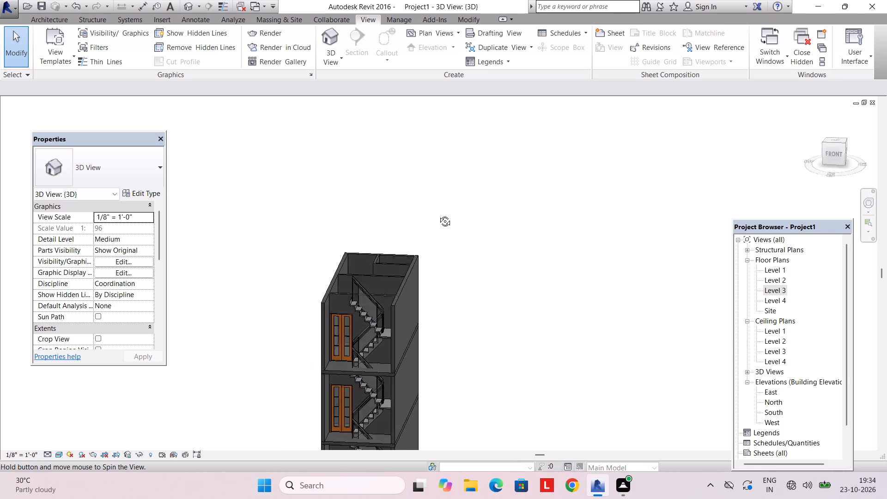
middle_click_drag(438, 214, 436, 196)
middle_click_drag(443, 237, 463, 239, "shift")
On Level 4, create a 6" floor with a rectangular boundary around the outer faces of the exterior walls below.
double_click(774, 302)
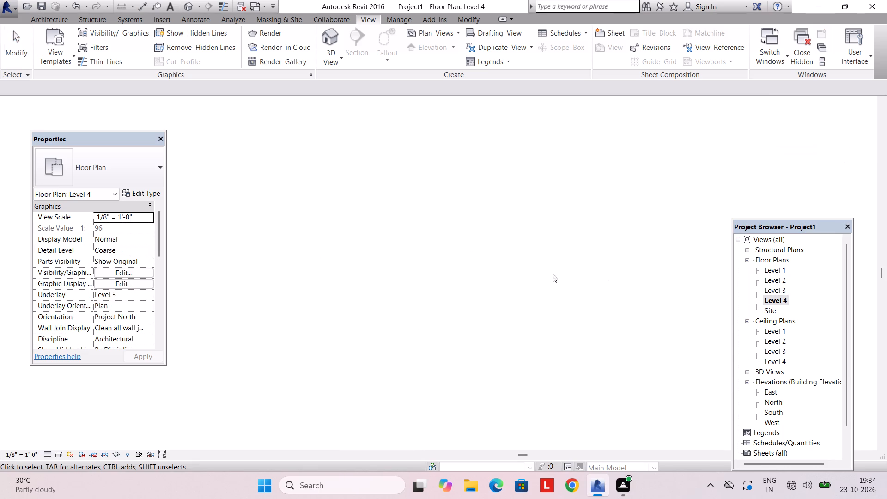
scroll(339, 233, "down", 4)
scroll(339, 233, "up", 2)
middle_click_drag(339, 233, 295, 222)
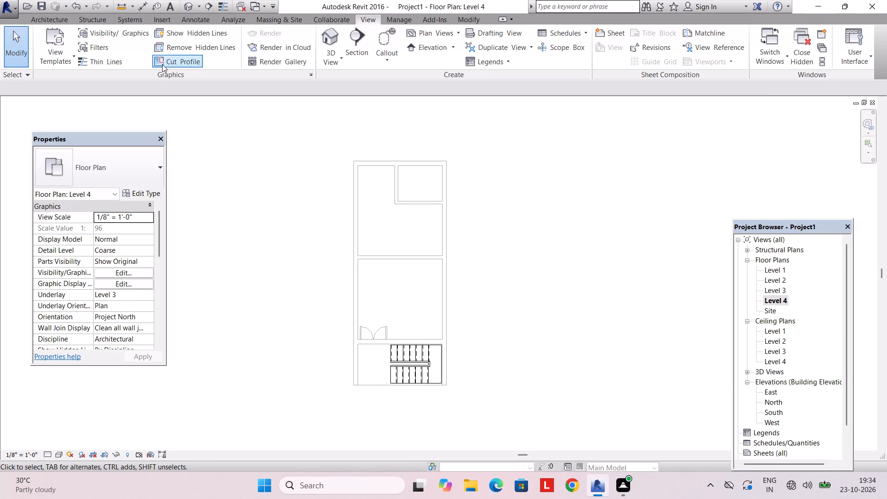
left_click(47, 14)
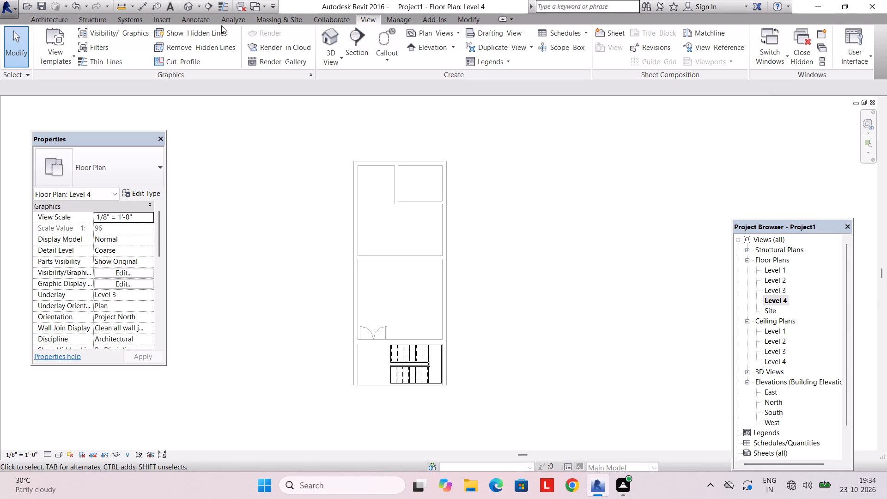
left_click(47, 20)
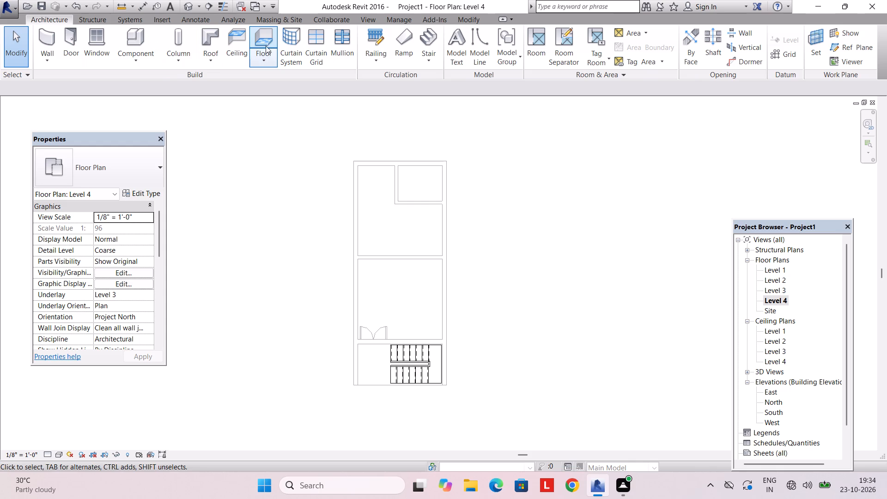
left_click(257, 41)
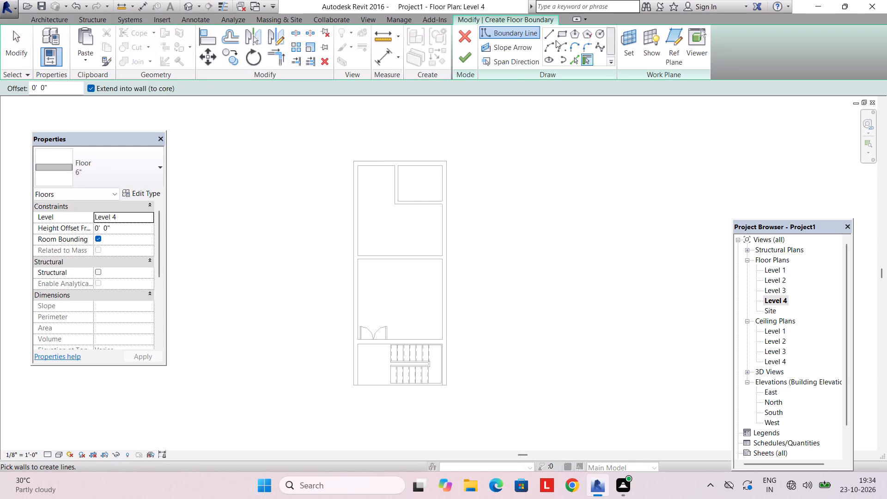
left_click(556, 39)
left_click(559, 35)
scroll(398, 132, "up", 3)
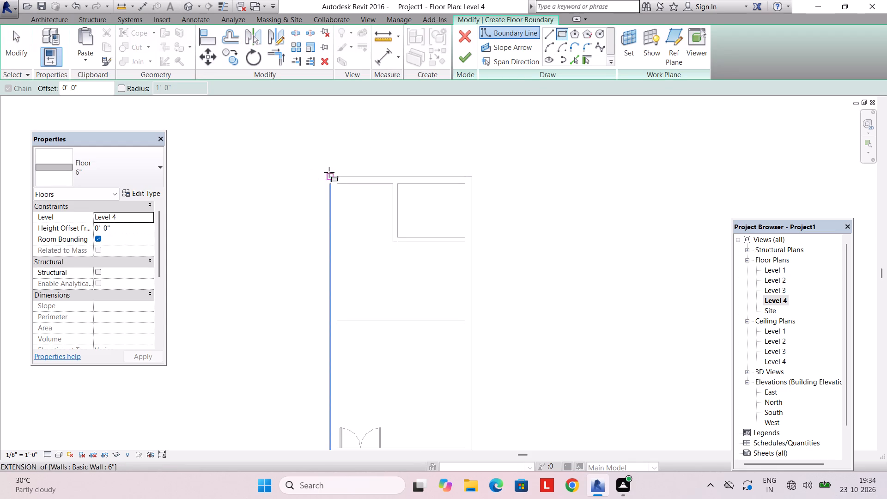
left_click(329, 176)
middle_click_drag(372, 269, 352, 176)
scroll(459, 426, "up", 2)
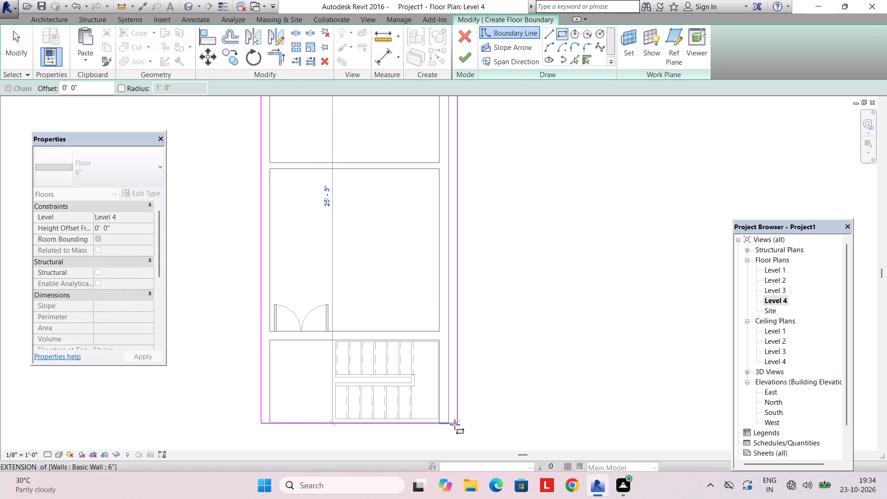
scroll(455, 425, "up", 3)
left_click(447, 425)
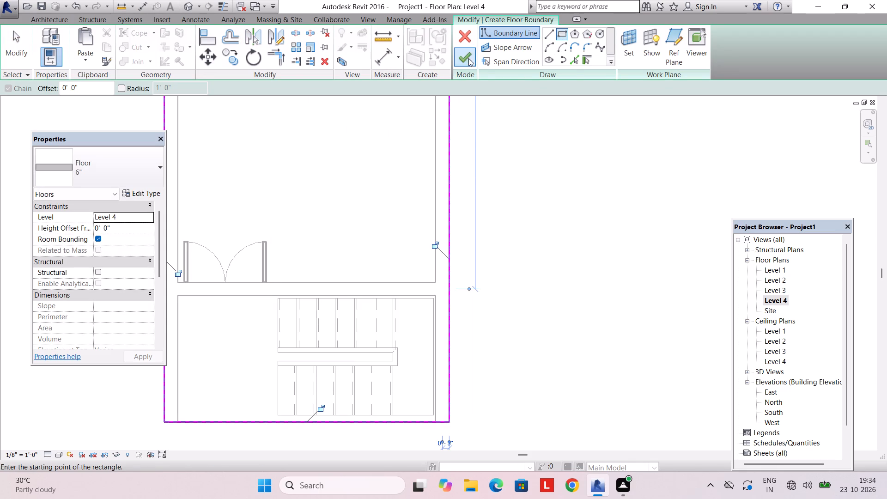
left_click(467, 52)
key("Escape")
Draw a rectangle of 4" Basic Walls around the Level 4 slab perimeter, with their thickness inside the slab edge.
scroll(501, 240, "down", 4)
middle_click_drag(500, 247, 514, 350)
scroll(481, 270, "down", 1)
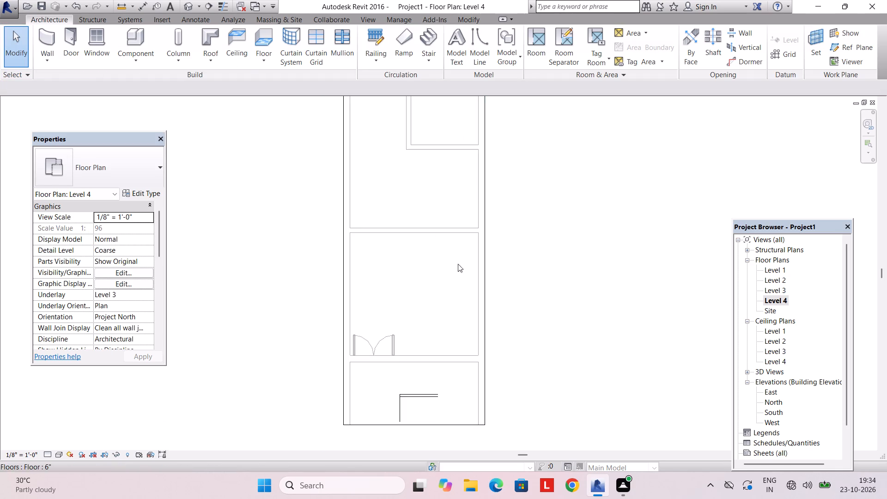
scroll(458, 264, "down", 1)
middle_click_drag(408, 246, 404, 327)
middle_click_drag(322, 247, 322, 260)
left_click(38, 34)
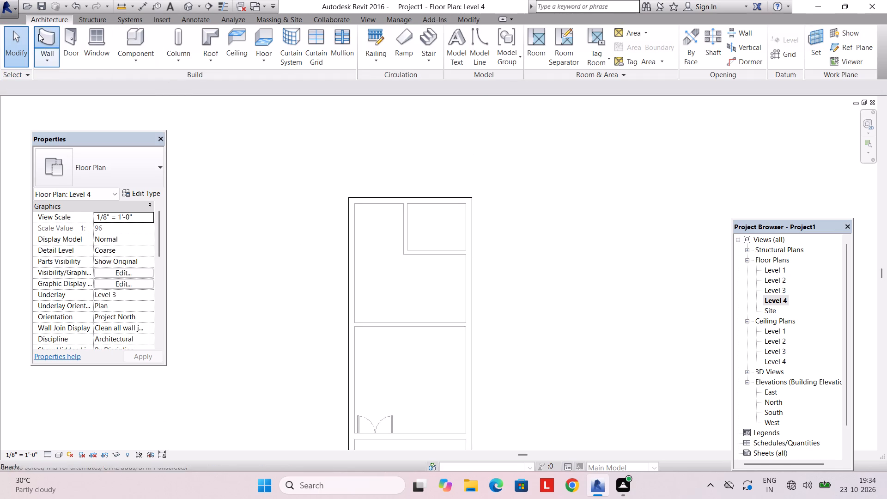
left_click(351, 197)
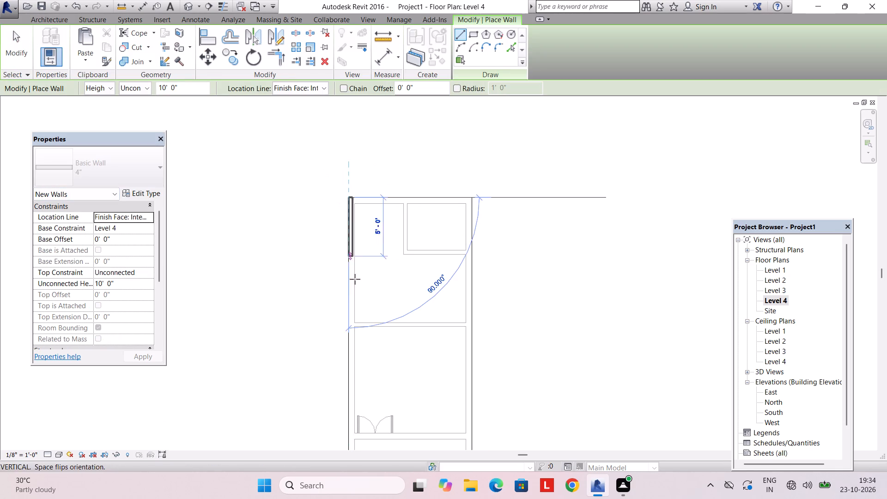
middle_click(348, 340)
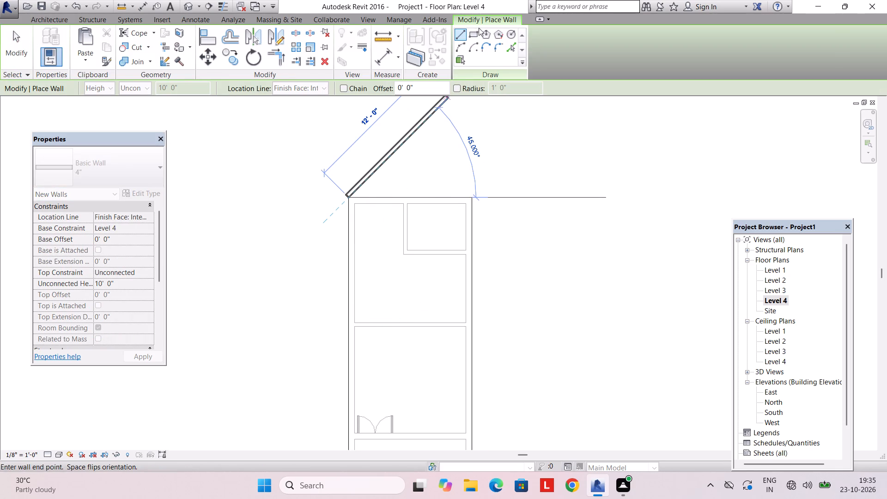
left_click(479, 26)
left_click(474, 34)
left_click(348, 197)
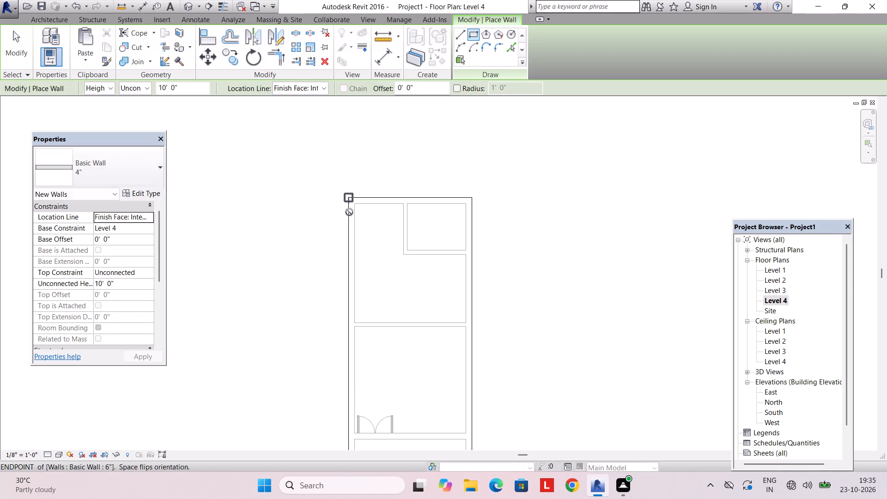
middle_click_drag(383, 363, 374, 233)
scroll(440, 361, "up", 1)
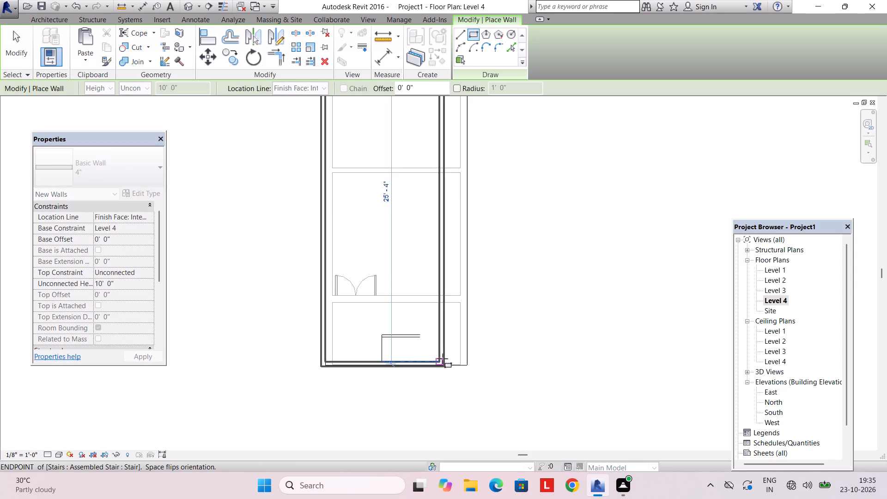
scroll(446, 356, "up", 3)
key("space")
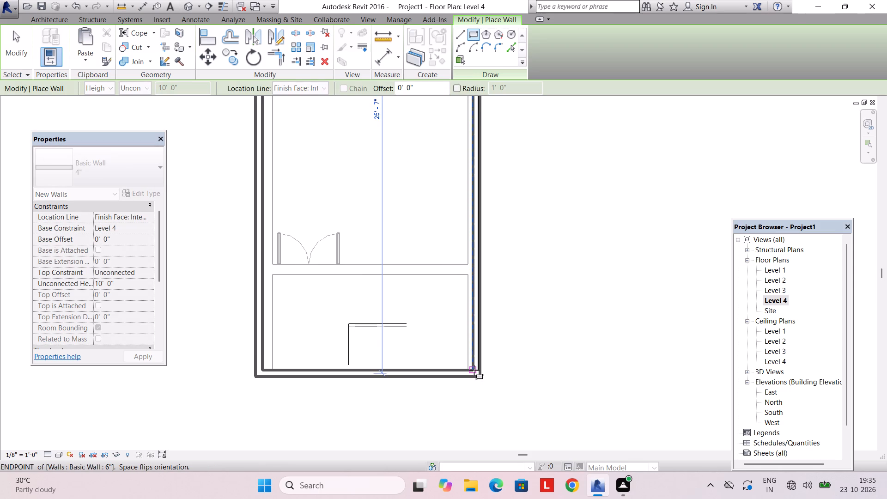
scroll(478, 370, "up", 4)
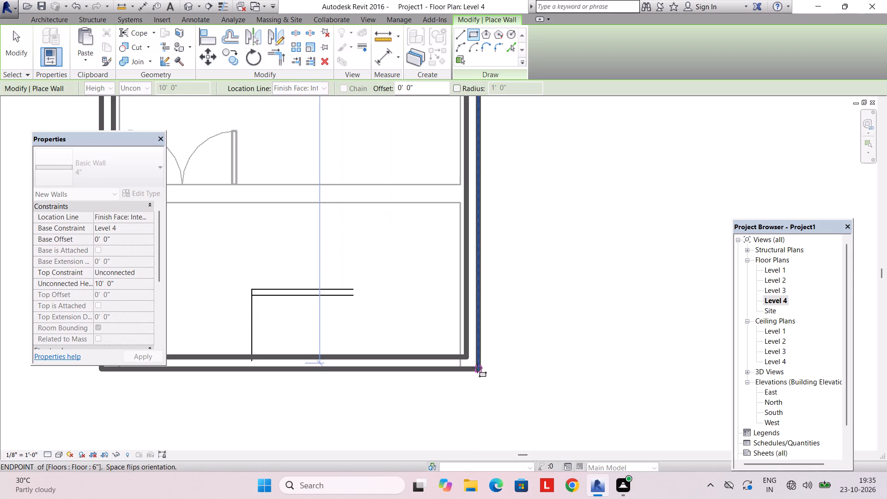
left_click(478, 371)
scroll(458, 258, "down", 6)
middle_click_drag(404, 247, 431, 457)
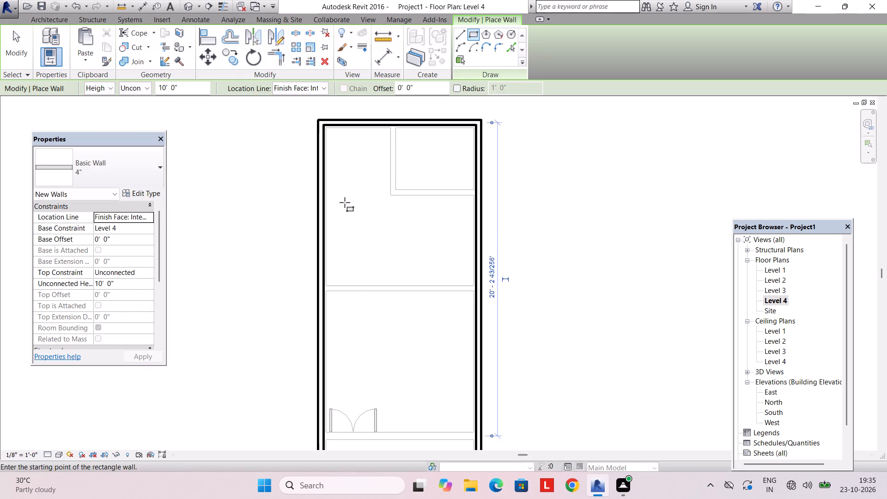
middle_click_drag(346, 206, 351, 297)
scroll(351, 233, "up", 7)
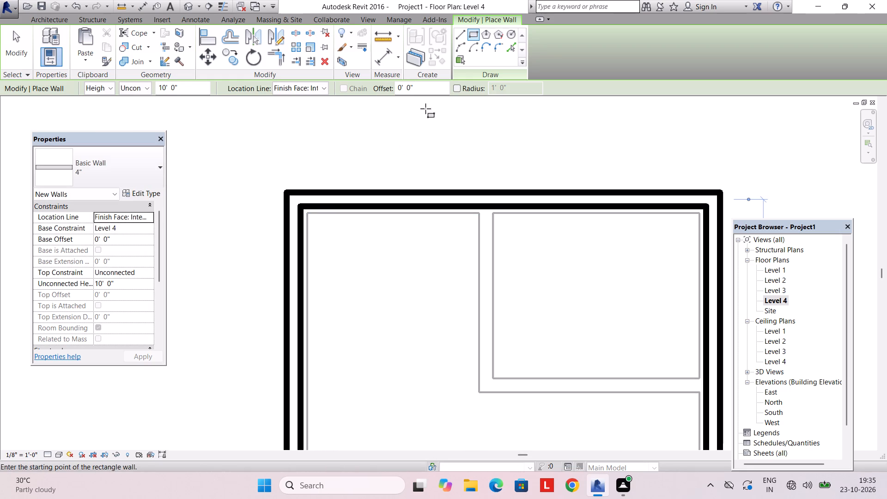
key("Escape")
key("Escape")
key("Escape")
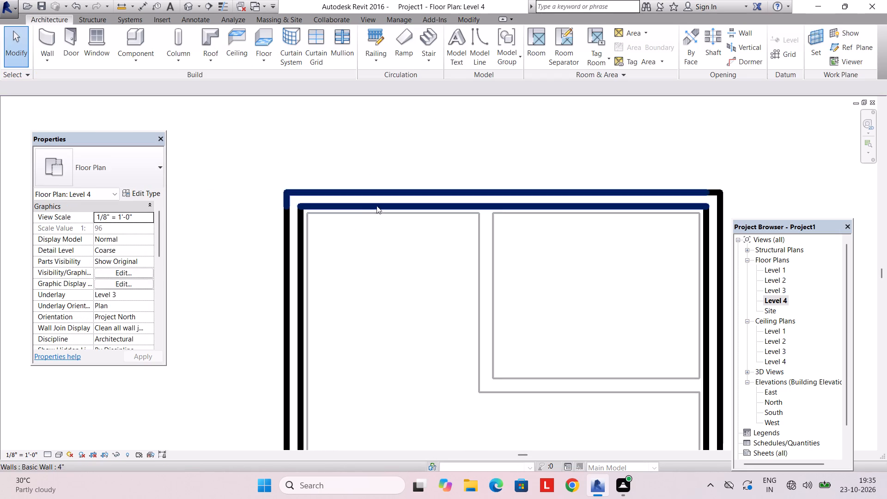
Set the unconnected height of all four Level 4 perimeter walls to 3'.
left_click(377, 205)
left_click(303, 294, "ctrl")
scroll(303, 294, "down", 5)
middle_click_drag(334, 312, 373, 126)
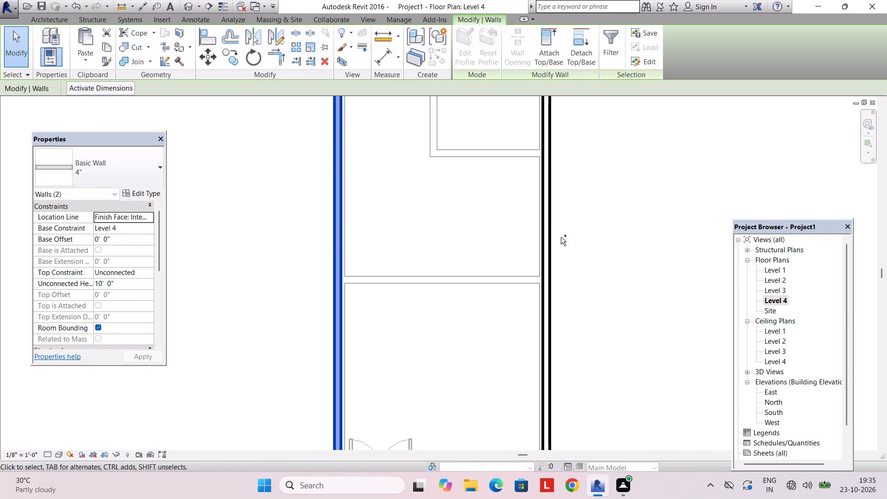
left_click(548, 241, "ctrl")
scroll(524, 258, "down", 3)
middle_click_drag(475, 291, 476, 195)
left_click(467, 372, "ctrl")
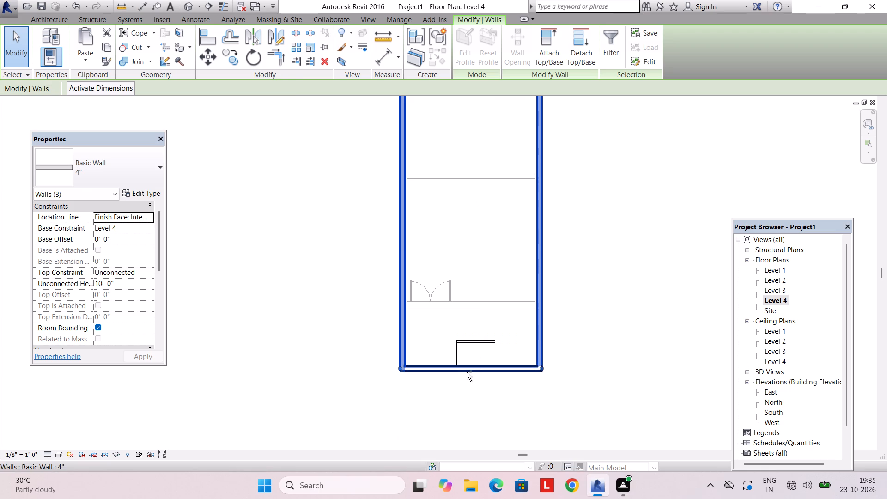
left_click(124, 282)
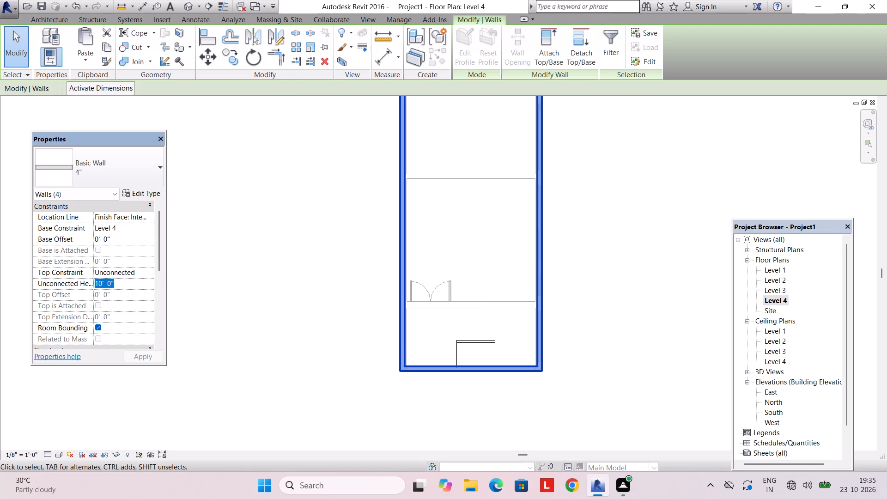
type("3'")
key("Return")
key("Return")
key("Escape")
key("Escape")
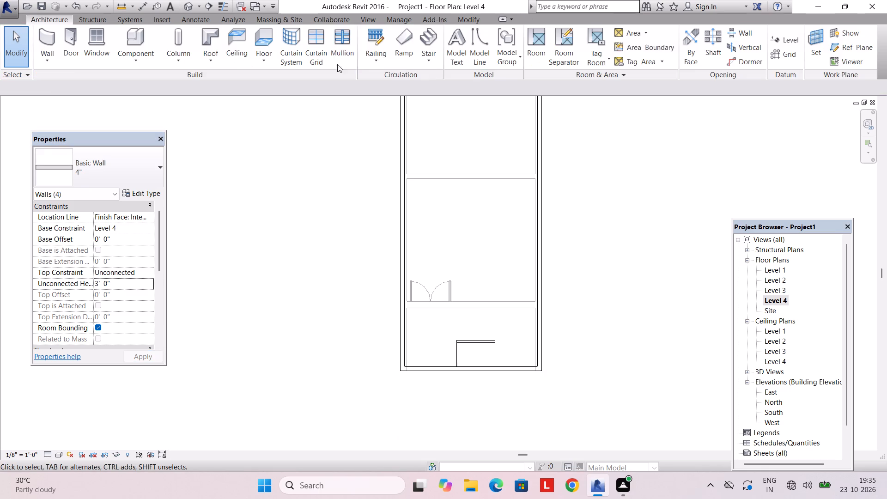
Inspect the building in 3D from several sides, checking the rooftop parapet and the stairs on each level.
left_click(376, 21)
left_click(332, 35)
scroll(402, 164, "down", 2)
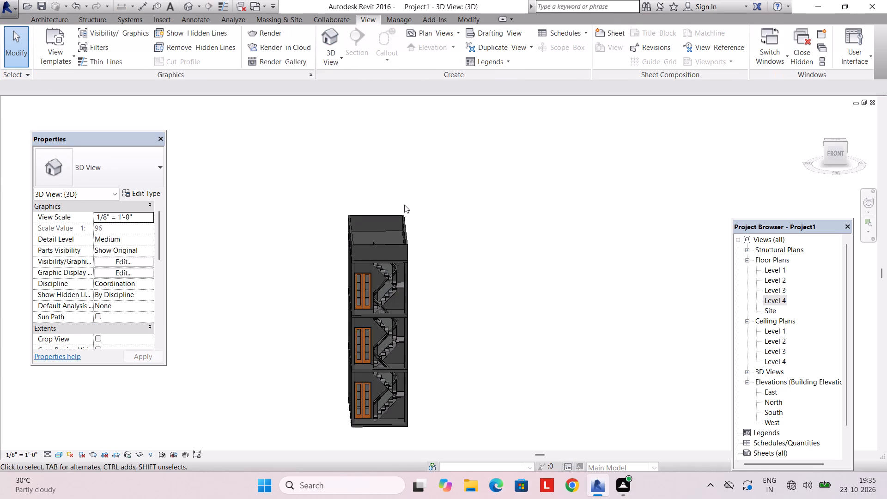
middle_click_drag(408, 237, 359, 339)
scroll(354, 278, "up", 2)
middle_click_drag(358, 280, 391, 189)
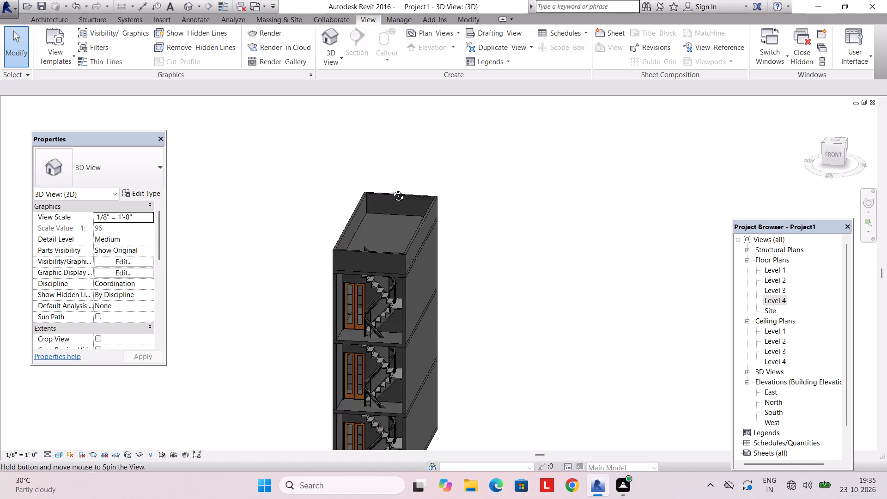
middle_click_drag(391, 189, 411, 158)
scroll(417, 225, "down", 4)
middle_click_drag(426, 251, 400, 260, "shift")
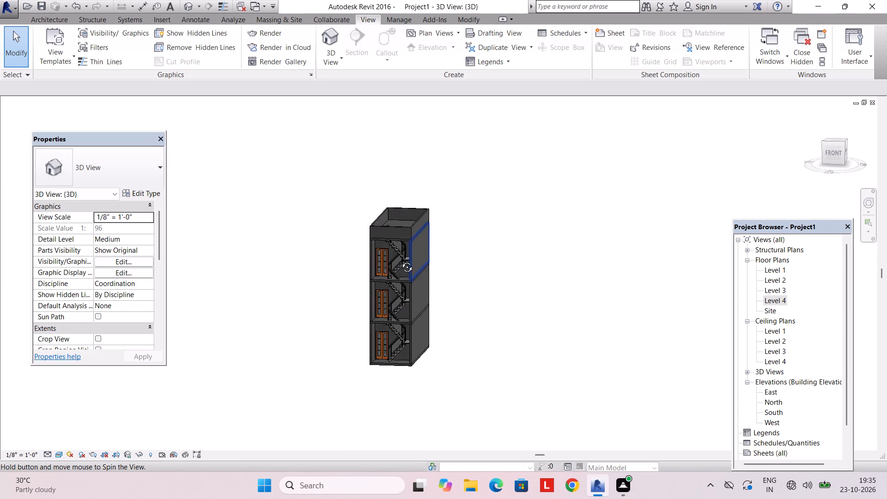
middle_click_drag(400, 260, 417, 246, "shift")
scroll(421, 298, "up", 6)
middle_click_drag(419, 304, 413, 251)
middle_click_drag(408, 274, 409, 249, "shift")
middle_click_drag(413, 303, 412, 279, "shift")
middle_click_drag(411, 302, 425, 365, "shift")
middle_click_drag(443, 326, 414, 358, "shift")
middle_click_drag(392, 219, 276, 214)
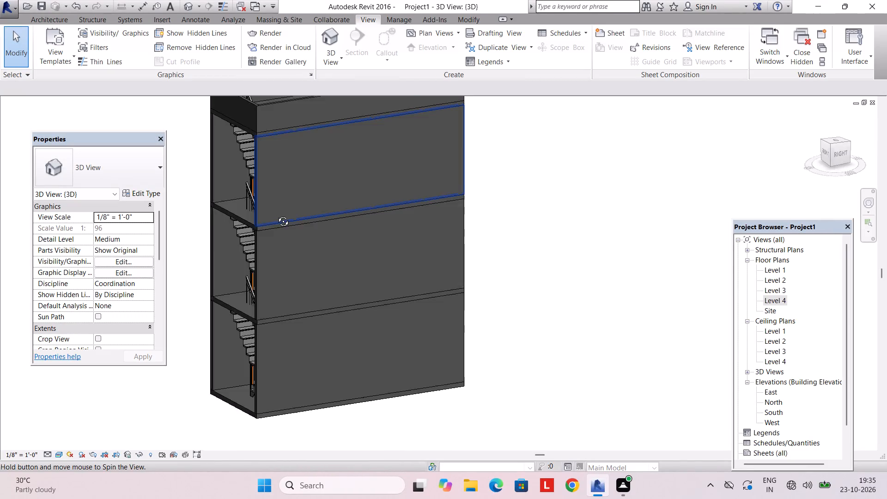
middle_click_drag(276, 214, 243, 214)
middle_click_drag(378, 228, 454, 230, "shift")
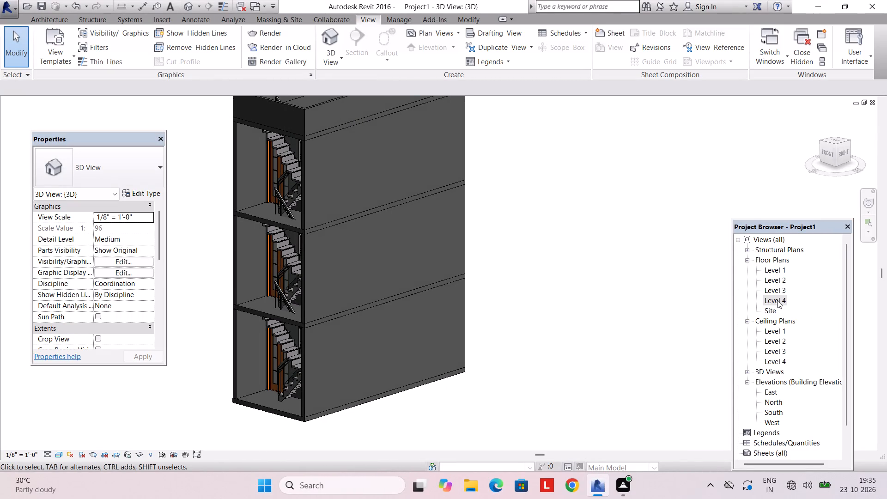
middle_click_drag(652, 307, 715, 295, "shift")
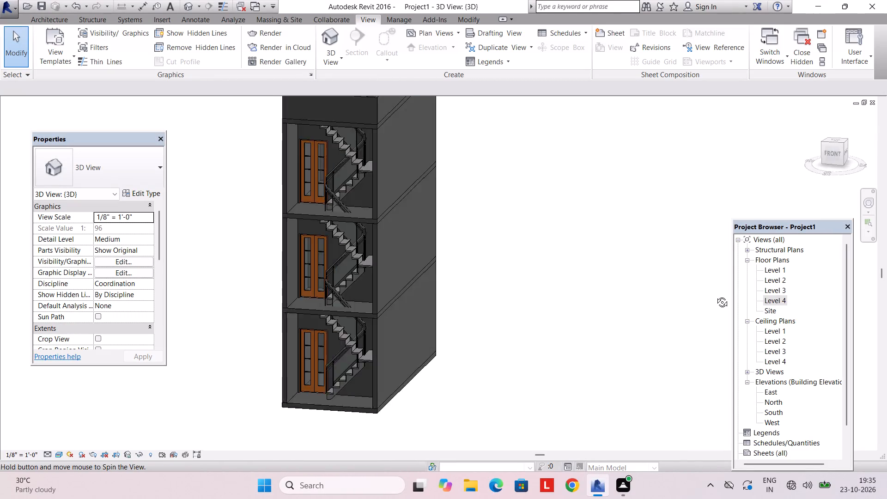
middle_click_drag(715, 295, 680, 389, "shift")
On Level 2, create a shaft opening with a rectangular boundary about 5'-9" by 4'-4" around the stair.
double_click(779, 281)
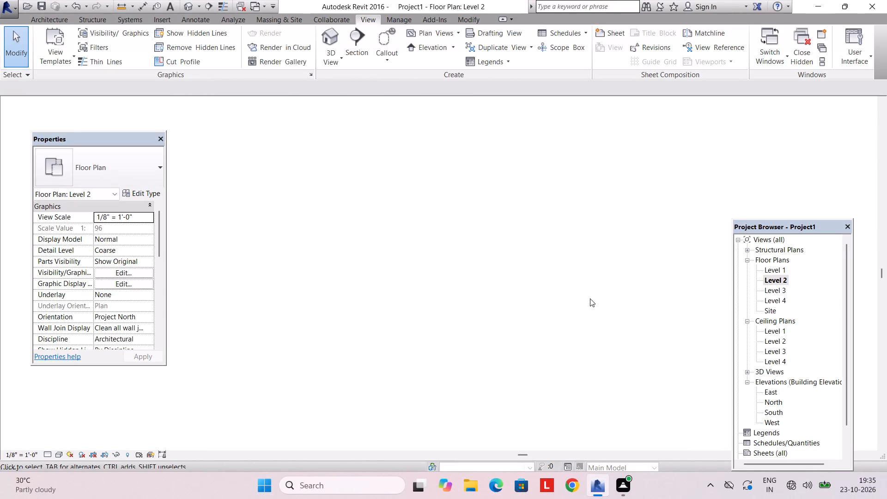
scroll(556, 298, "down", 3)
left_click(57, 19)
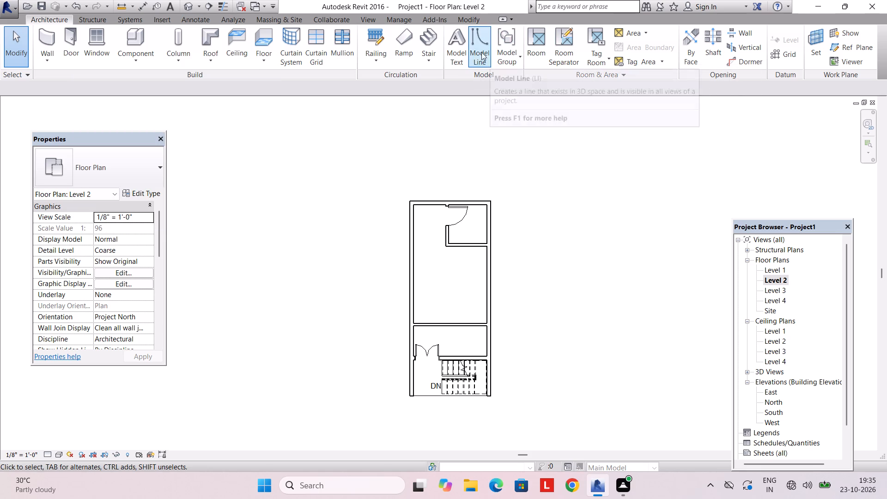
left_click(713, 45)
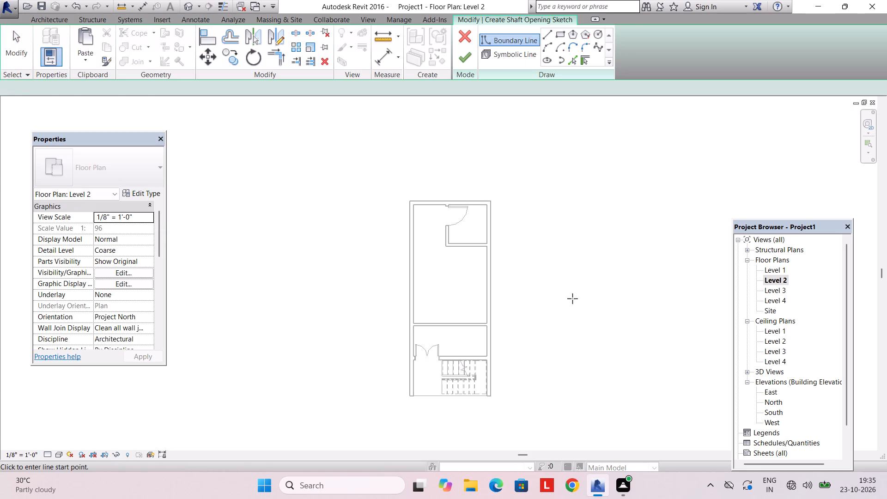
middle_click_drag(550, 310, 566, 249)
left_click(560, 31)
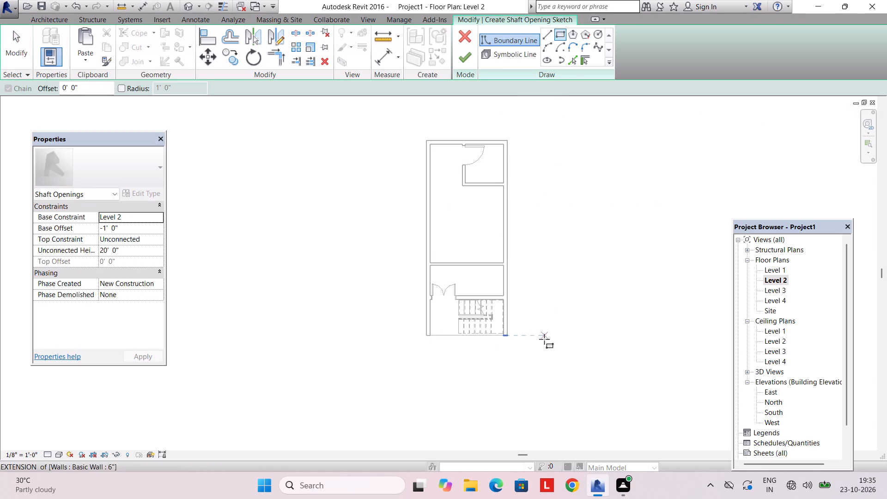
scroll(538, 323, "up", 12)
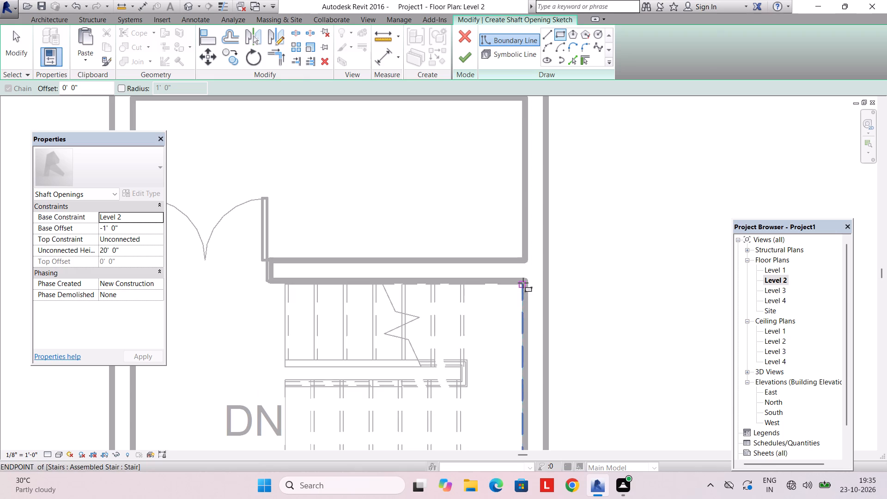
left_click(523, 283)
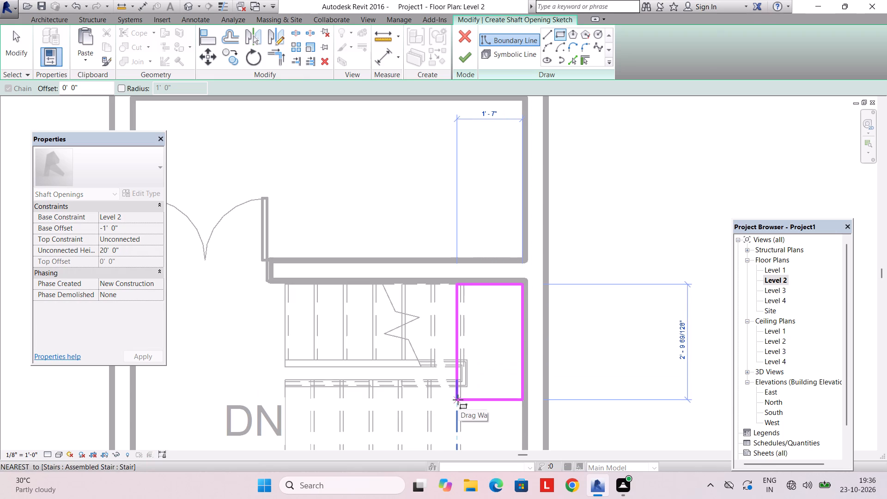
key("space")
middle_click_drag(458, 400, 580, 370)
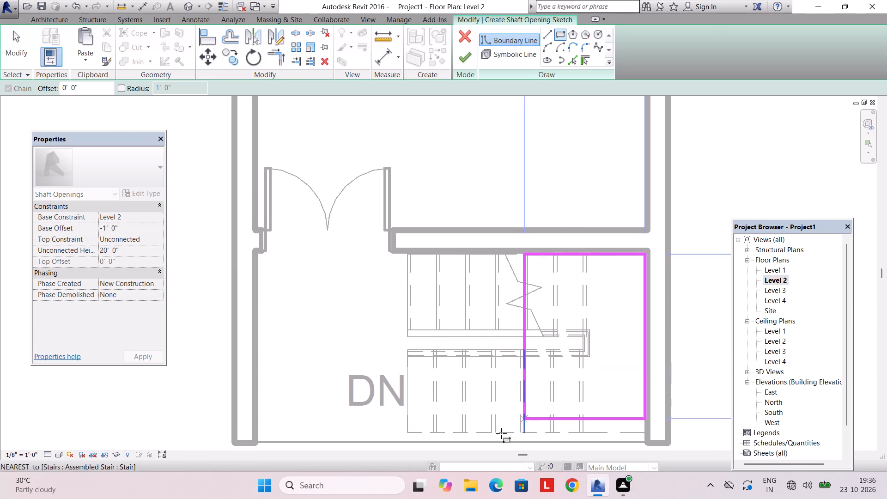
left_click(406, 429)
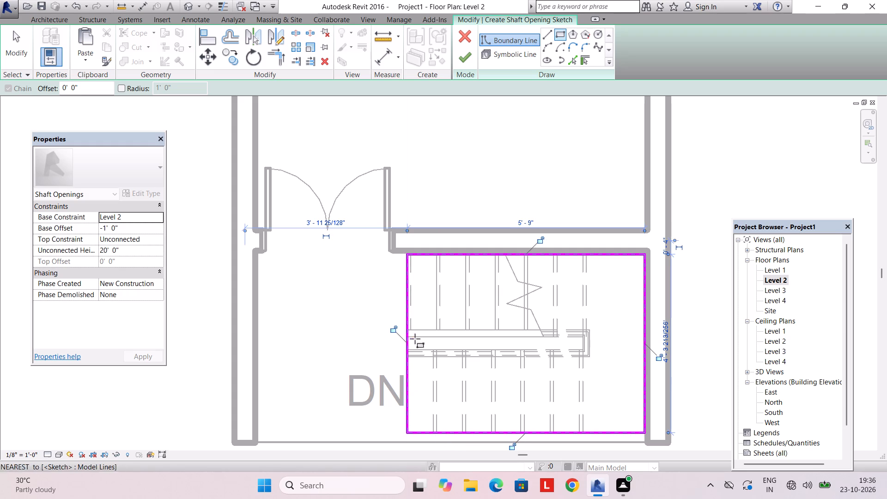
left_click(465, 58)
key("Escape")
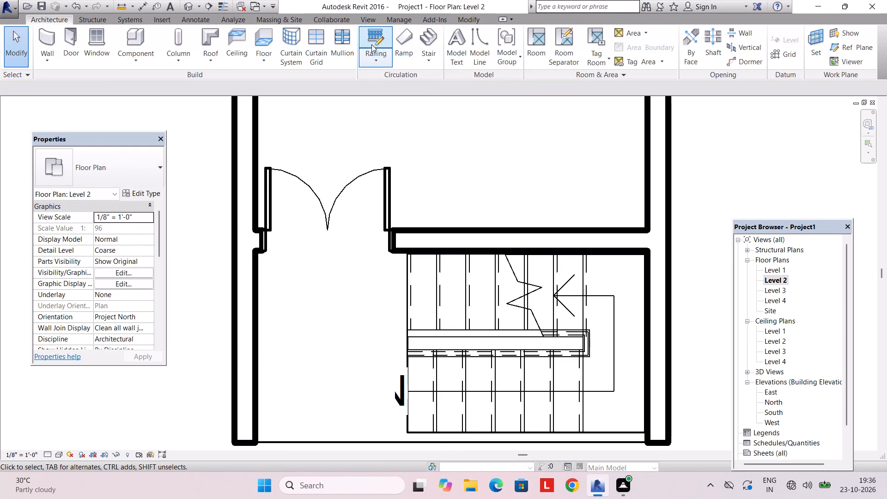
In the 3D view, stretch the top of the stair shaft opening upward until it passes through the Level 4 slab.
left_click(378, 20)
left_click(334, 42)
middle_click_drag(421, 231, 442, 237, "shift")
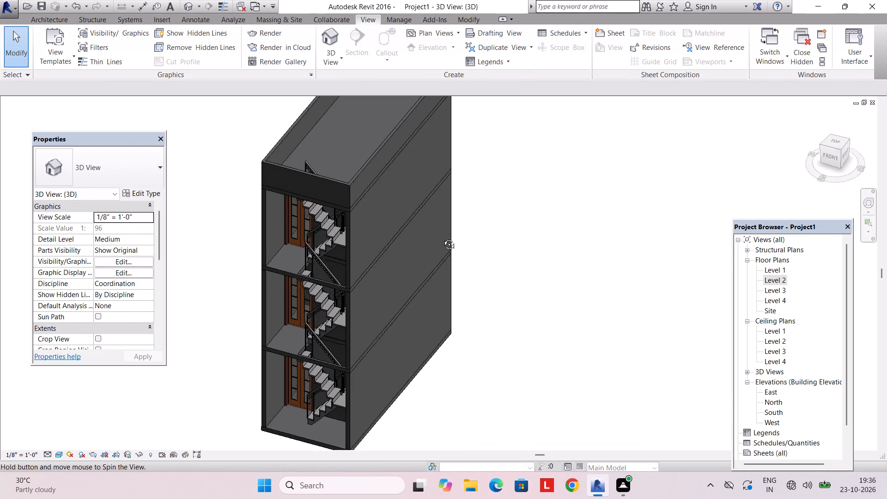
middle_click_drag(442, 237, 480, 240, "shift")
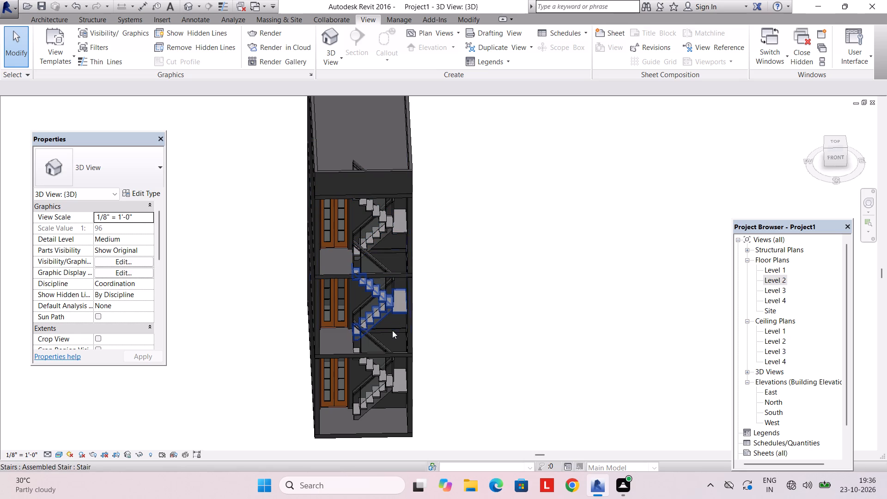
middle_click_drag(392, 336, 419, 432, "shift")
scroll(392, 338, "down", 1, "shift")
middle_click_drag(408, 327, 499, 435, "shift")
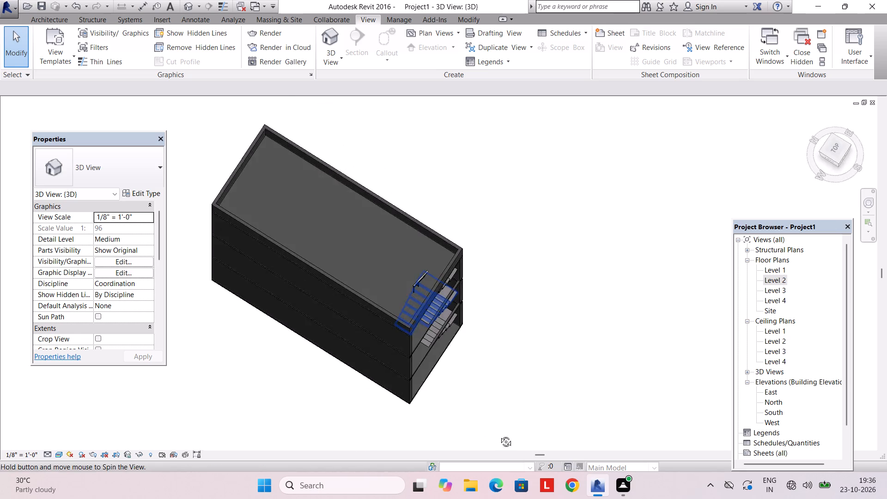
middle_click_drag(499, 435, 502, 434, "shift")
middle_click_drag(452, 288, 375, 116, "shift")
scroll(431, 202, "up", 4)
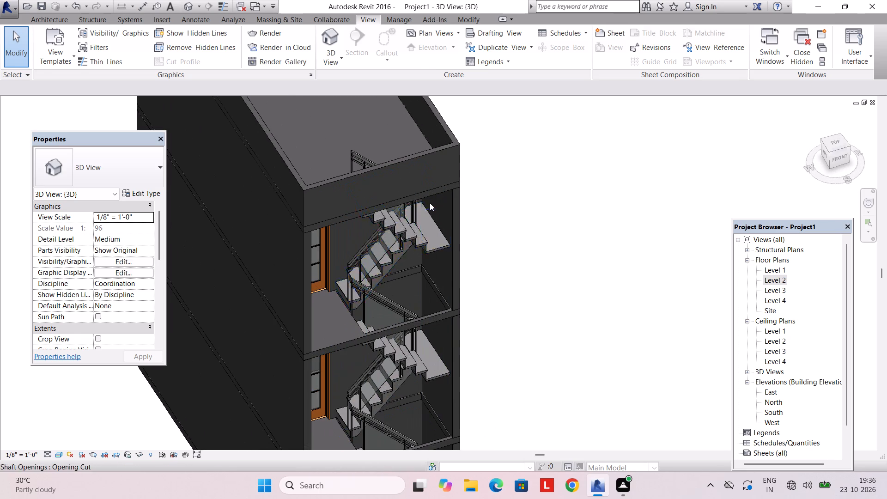
left_click(429, 204)
key("Escape")
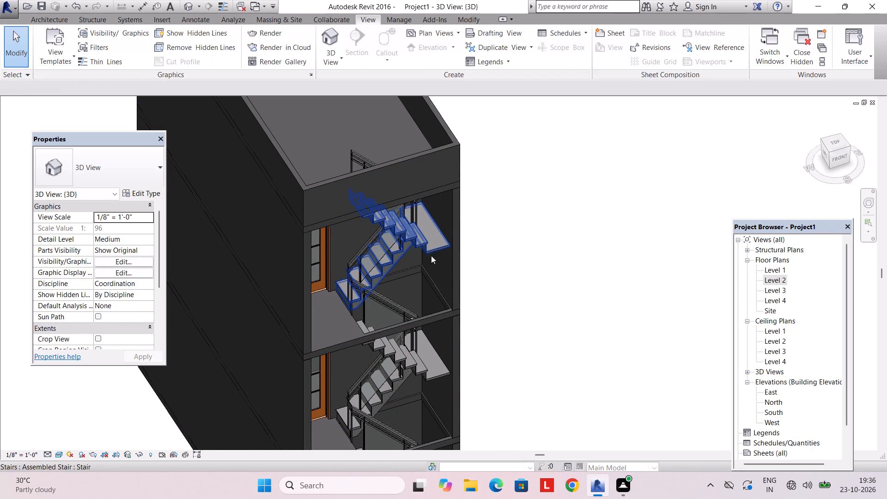
left_click(441, 201)
left_click_drag(392, 193, 392, 192)
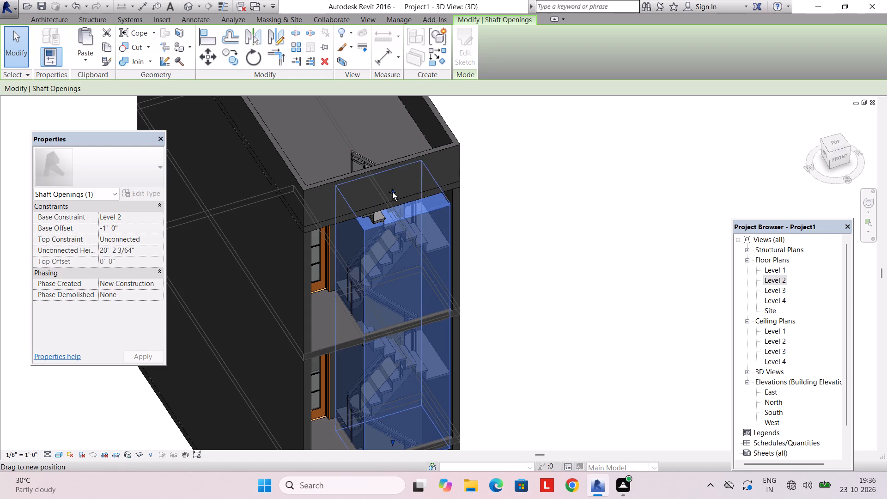
left_click_drag(392, 192, 392, 167)
key("Escape")
middle_click_drag(425, 218, 519, 329, "shift")
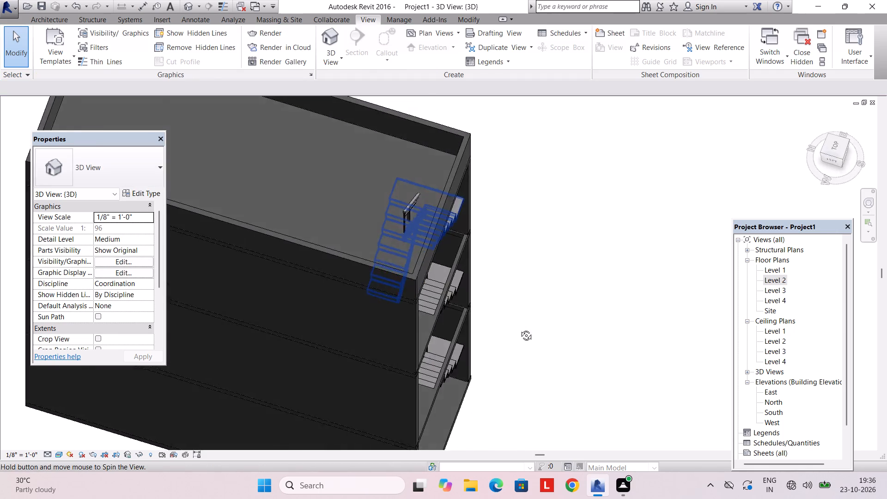
middle_click_drag(519, 329, 390, 194, "shift")
left_click(387, 199)
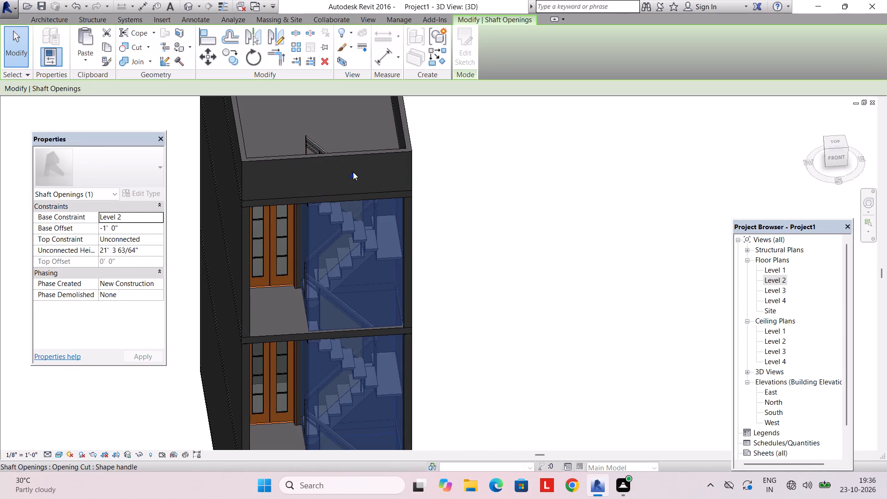
left_click_drag(351, 173, 351, 139)
key("Escape")
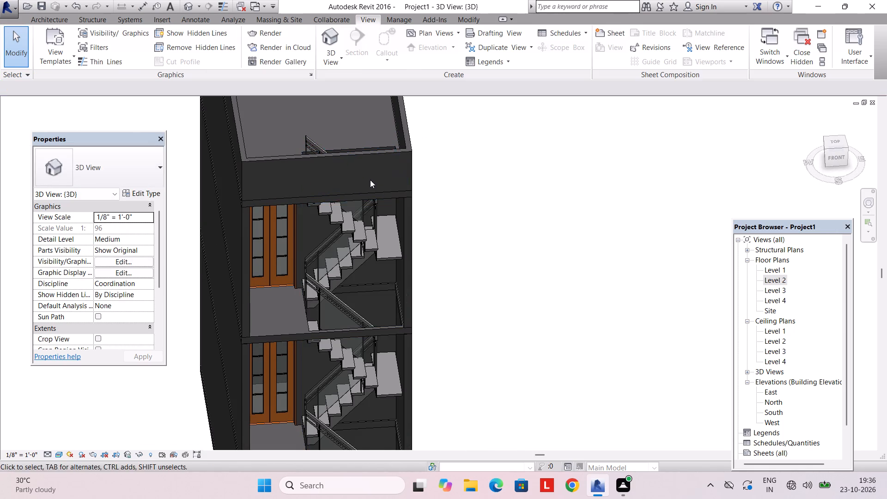
Inspect the stair opening in the rooftop slab in 3D from several sides.
middle_click_drag(370, 180, 476, 309)
scroll(455, 259, "up", 2)
middle_click_drag(446, 246, 492, 239)
middle_click_drag(435, 193, 474, 378)
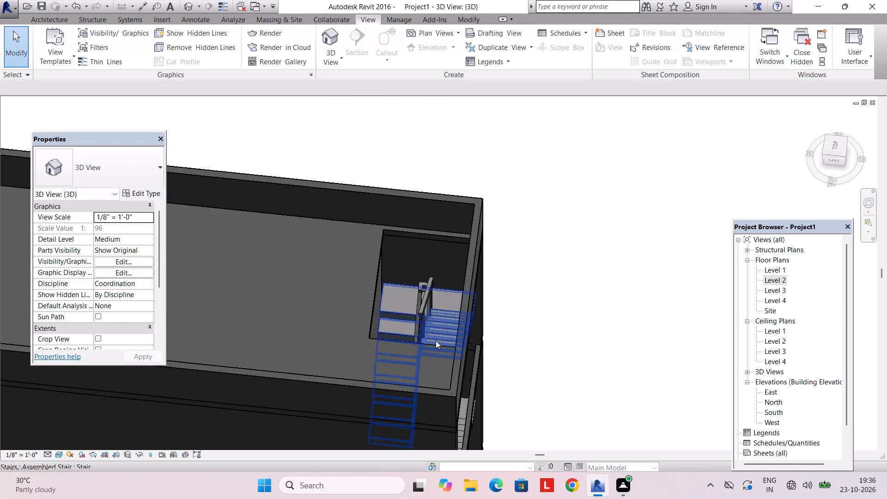
middle_click_drag(445, 324, 494, 268, "shift")
middle_click_drag(489, 272, 505, 399)
middle_click_drag(435, 347, 457, 307)
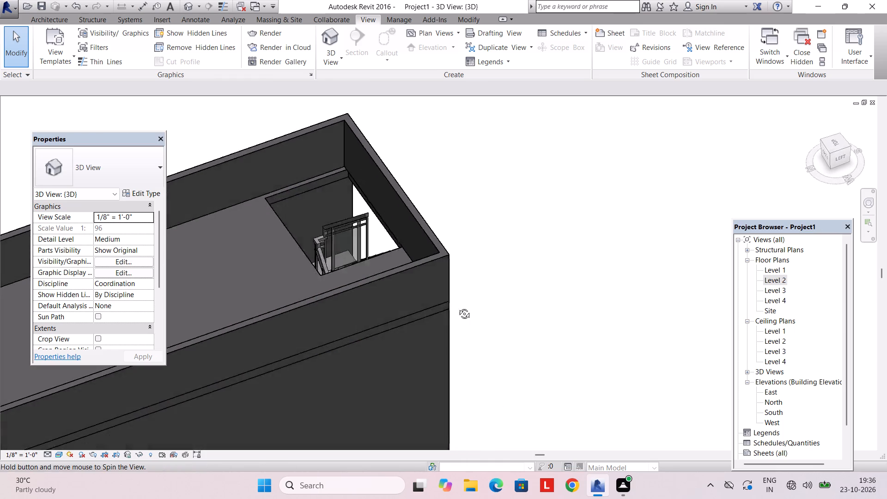
middle_click_drag(457, 307, 466, 293)
middle_click_drag(433, 294, 507, 428)
middle_click_drag(472, 401, 529, 365, "shift")
middle_click_drag(425, 357, 539, 385)
middle_click_drag(468, 371, 542, 351, "shift")
middle_click_drag(542, 390, 420, 389, "shift")
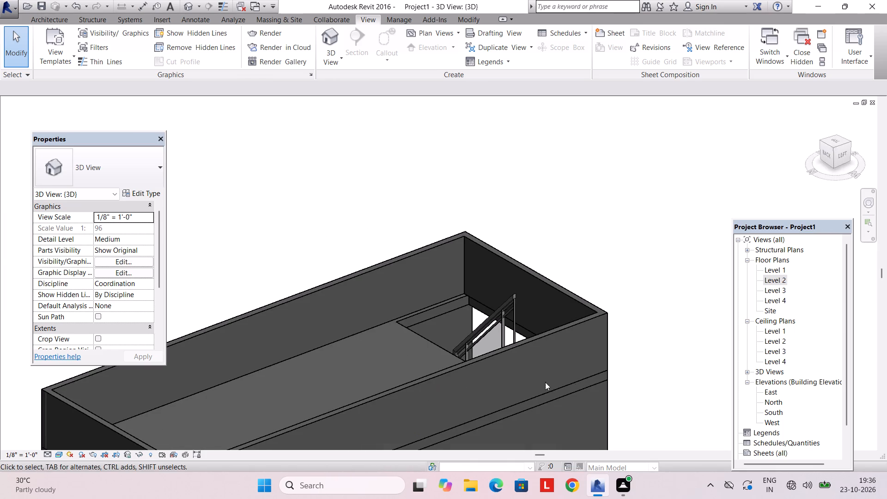
Examine the front of the building in 3D, checking the stairs, doors and slabs on every level.
middle_click_drag(656, 386, 568, 395, "shift")
scroll(571, 387, "down", 7)
middle_click_drag(603, 374, 499, 349)
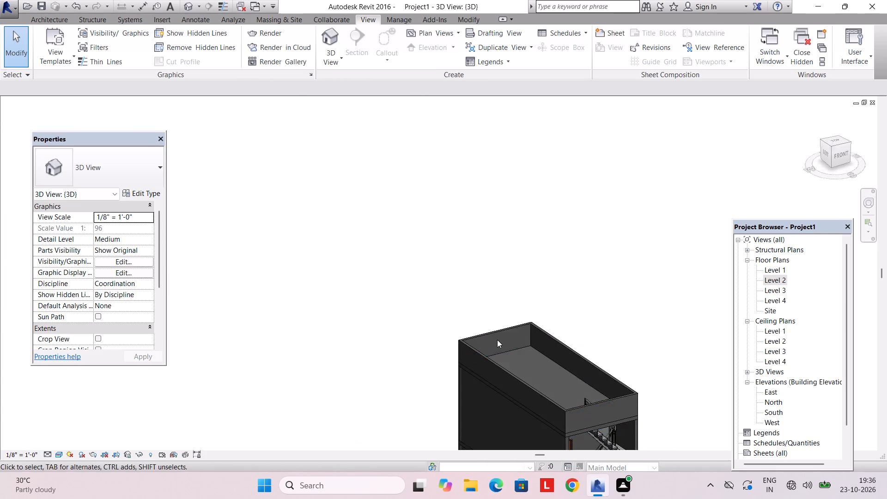
scroll(502, 340, "down", 3)
middle_click_drag(571, 369, 502, 359)
scroll(535, 377, "up", 3)
middle_click_drag(539, 375, 545, 311)
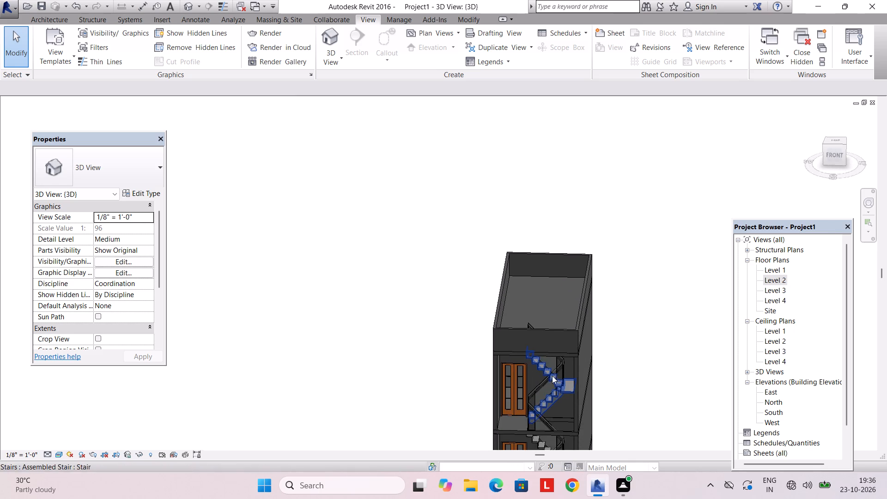
middle_click_drag(553, 374, 553, 334)
middle_click_drag(549, 371, 531, 275, "shift")
scroll(549, 370, "up", 1, "shift")
scroll(543, 298, "down", 2)
middle_click_drag(546, 311, 567, 284, "shift")
scroll(571, 315, "down", 3)
middle_click_drag(569, 333, 568, 300)
scroll(562, 317, "up", 7)
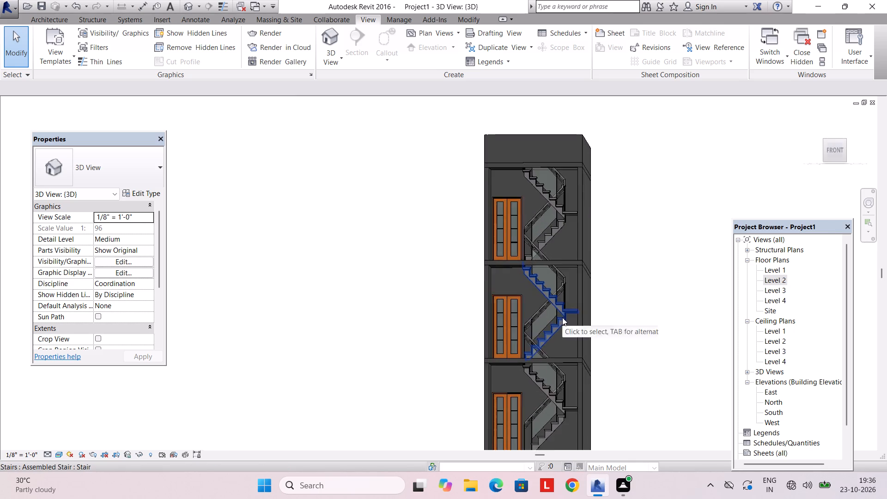
scroll(562, 317, "up", 2)
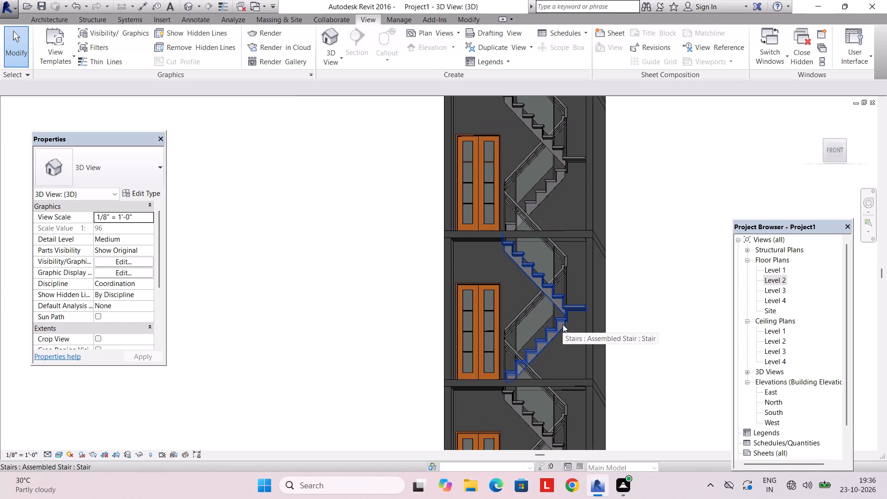
scroll(563, 324, "down", 7)
middle_click_drag(563, 329, 571, 371, "shift")
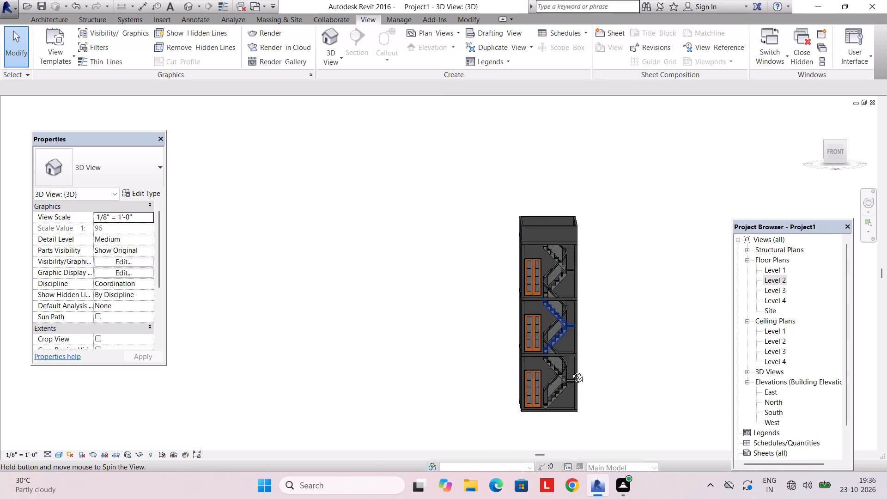
middle_click_drag(571, 371, 566, 388, "shift")
scroll(563, 383, "up", 3)
middle_click_drag(583, 383, 506, 387, "shift")
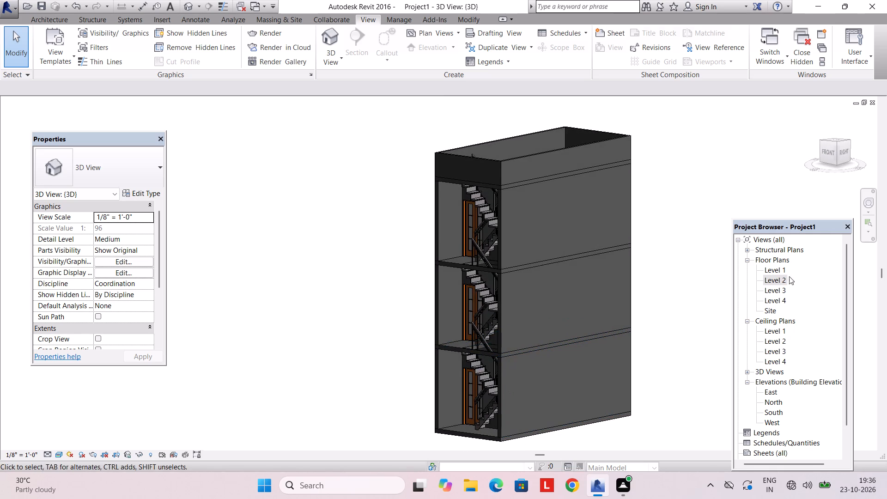
On Level 1, split both long 6" exterior walls at the stair-side face of the partition wall with the double door.
double_click(770, 268)
scroll(567, 339, "down", 7)
middle_click_drag(572, 337, 578, 353)
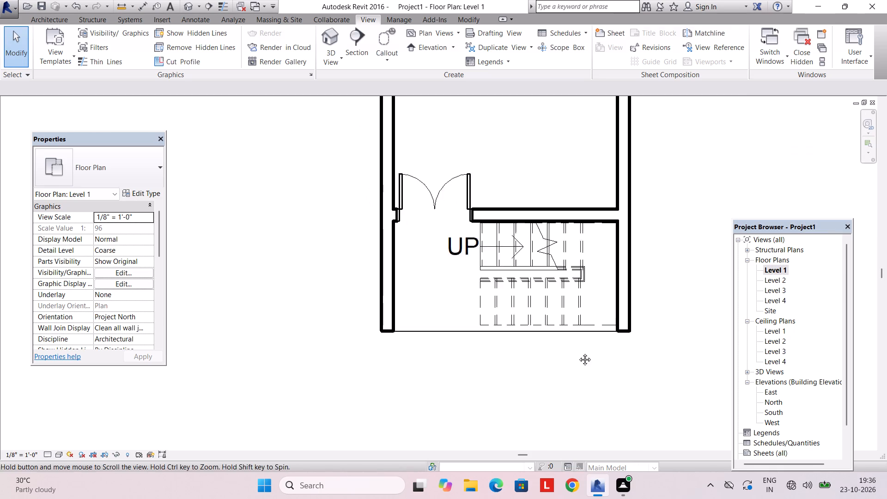
middle_click_drag(578, 353, 585, 406)
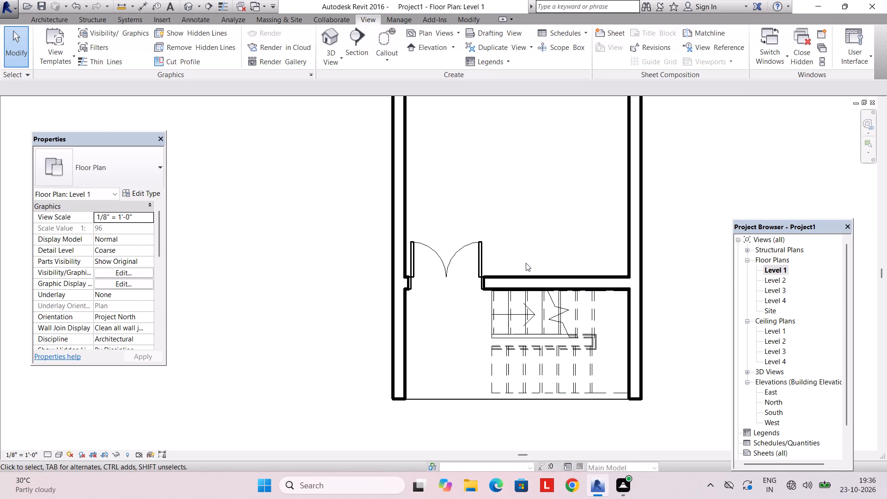
left_click(452, 19)
left_click(457, 19)
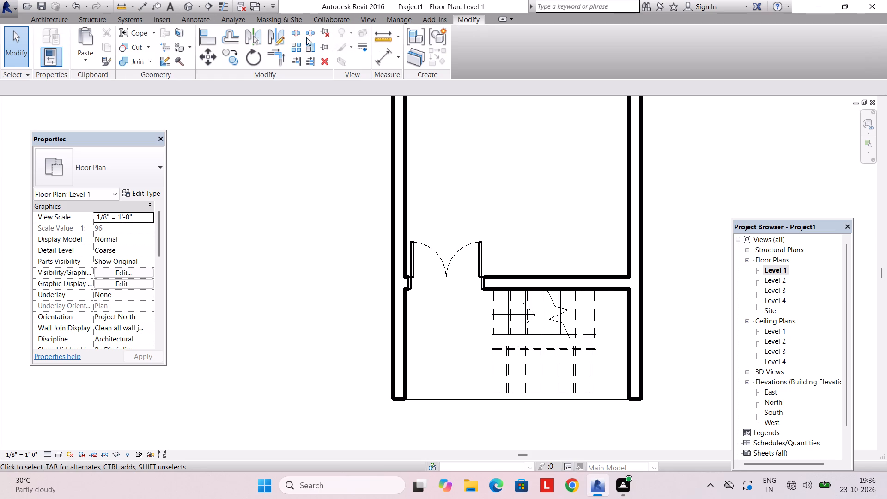
left_click(292, 28)
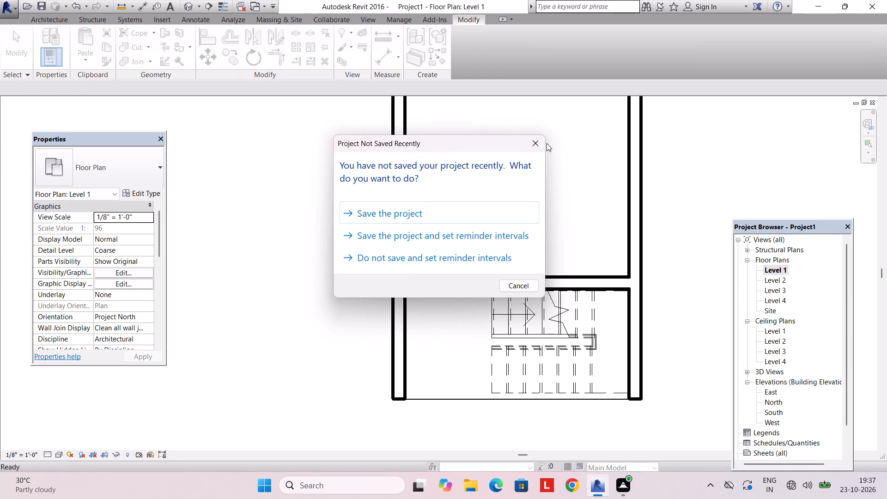
left_click(543, 143)
scroll(415, 299, "up", 6)
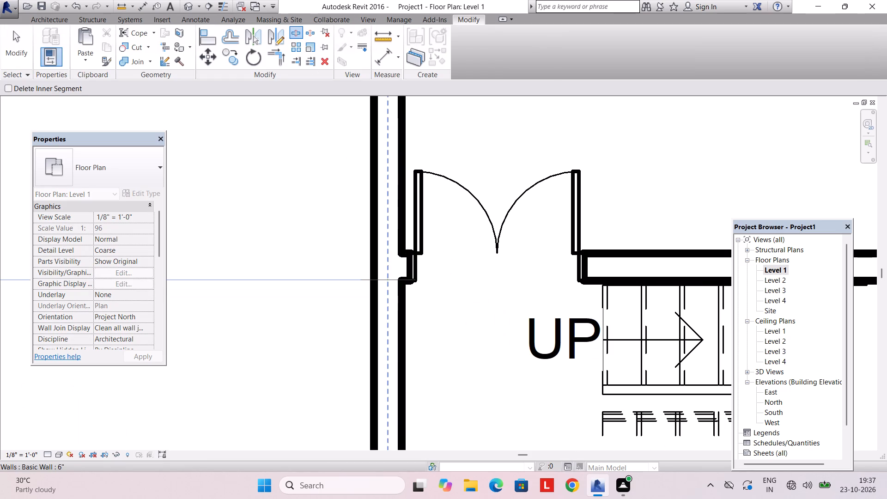
left_click(390, 280)
scroll(487, 293, "down", 3)
middle_click_drag(539, 303, 272, 305)
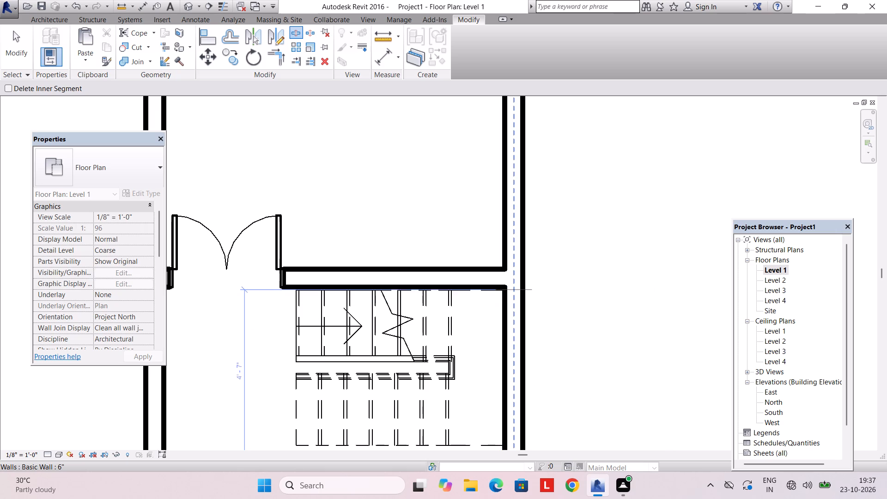
left_click(516, 287)
scroll(563, 307, "down", 3)
key("Escape")
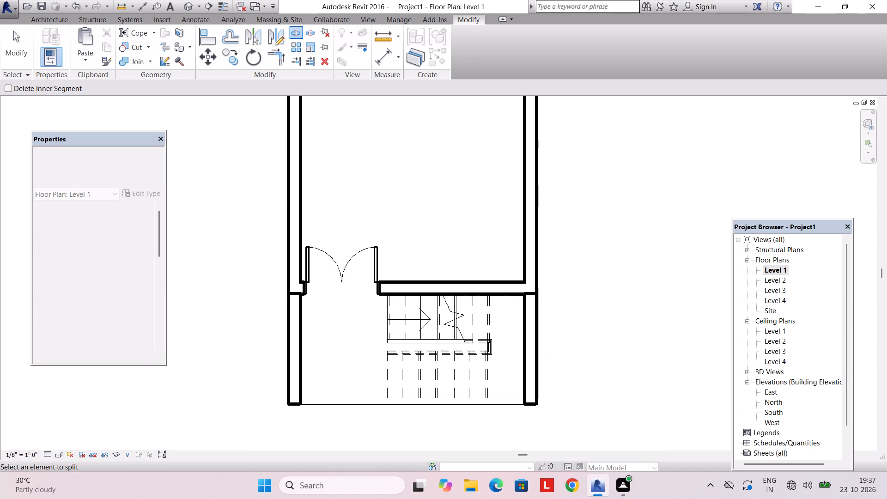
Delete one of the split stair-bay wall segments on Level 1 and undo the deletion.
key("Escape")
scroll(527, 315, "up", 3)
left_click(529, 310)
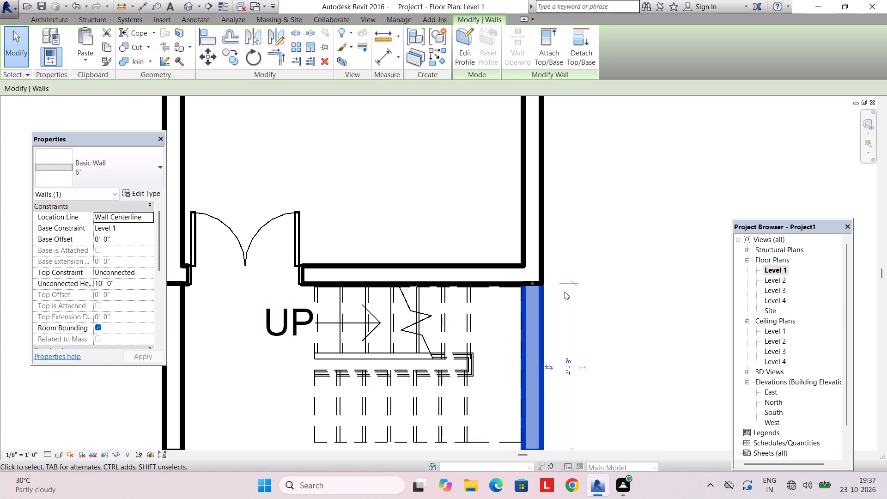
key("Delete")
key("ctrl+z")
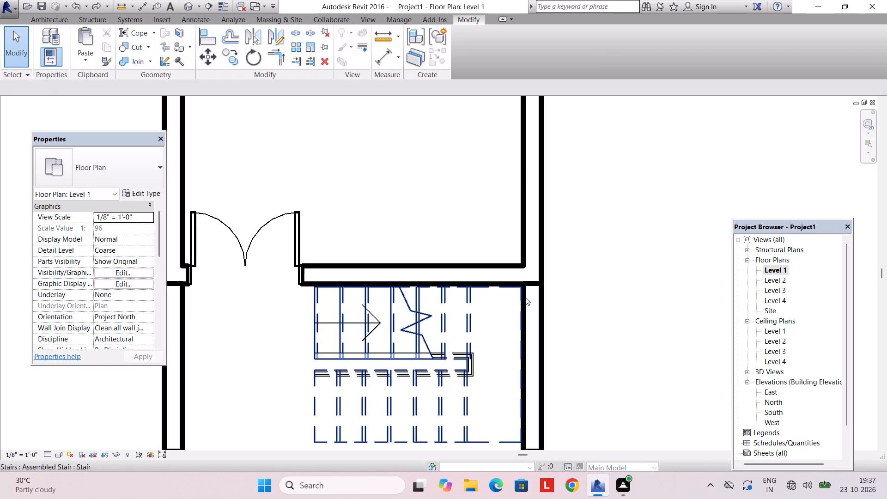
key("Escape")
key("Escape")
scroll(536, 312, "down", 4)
On Level 2, split both long 6" exterior walls at the stair-side face of the partition wall with the double door.
double_click(768, 279)
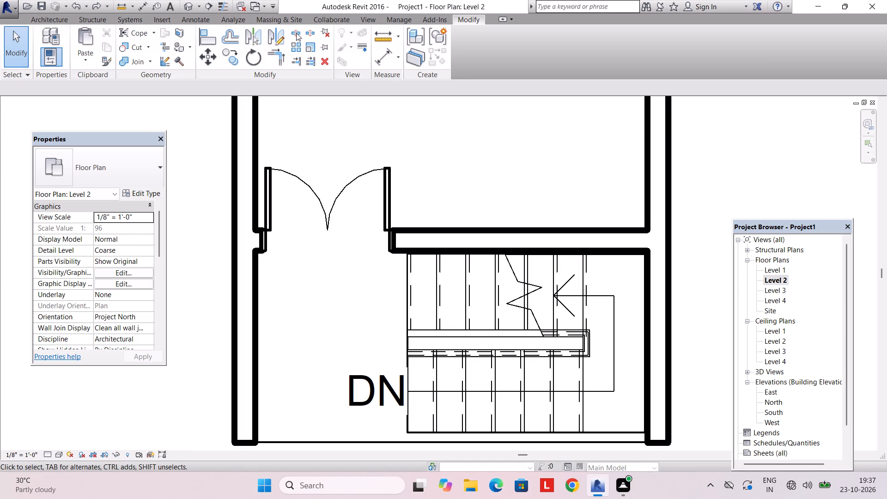
left_click(296, 33)
scroll(246, 258, "up", 5)
left_click(245, 249)
scroll(307, 272, "down", 4)
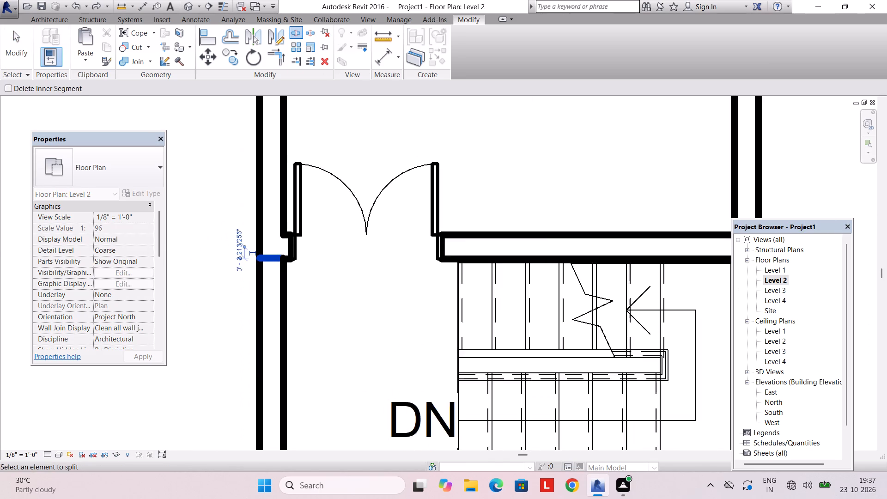
middle_click_drag(384, 279, 229, 285)
scroll(557, 262, "up", 8)
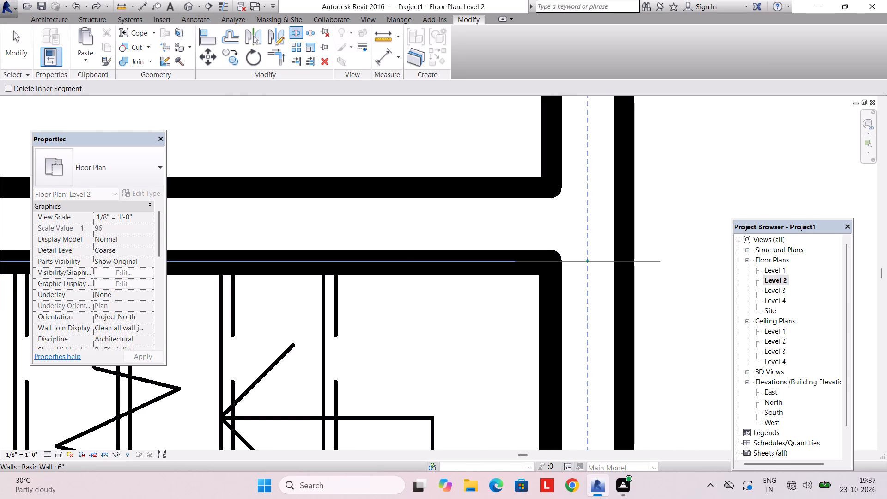
left_click(583, 260)
key("Escape")
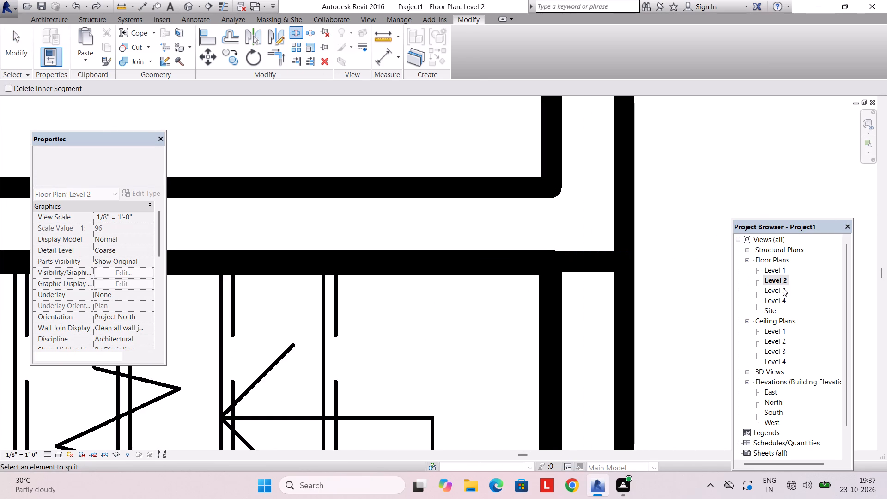
On Level 3, split both long 6" exterior walls at the stair-side face of the double-door partition wall.
double_click(783, 288)
left_click(293, 33)
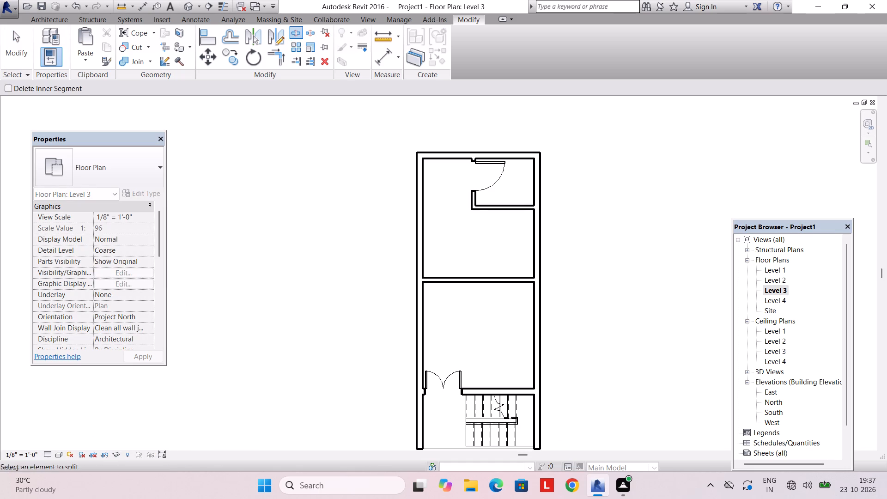
middle_click_drag(435, 382, 437, 314)
scroll(425, 321, "up", 10)
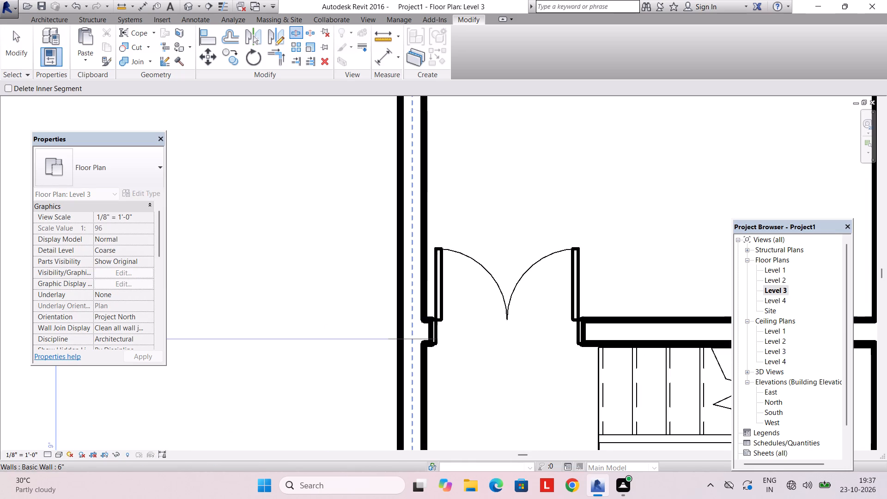
scroll(413, 345, "up", 7)
left_click(413, 341)
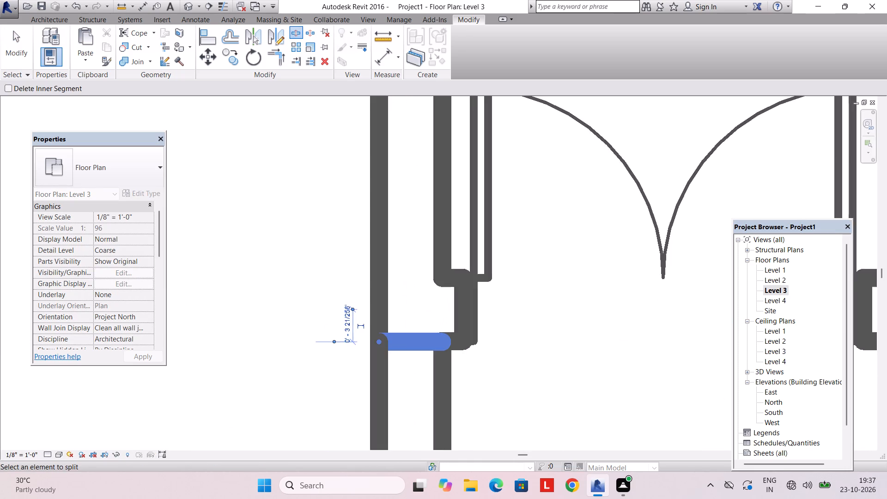
scroll(433, 341, "down", 7)
middle_click_drag(605, 368, 388, 364)
middle_click_drag(529, 356, 358, 350)
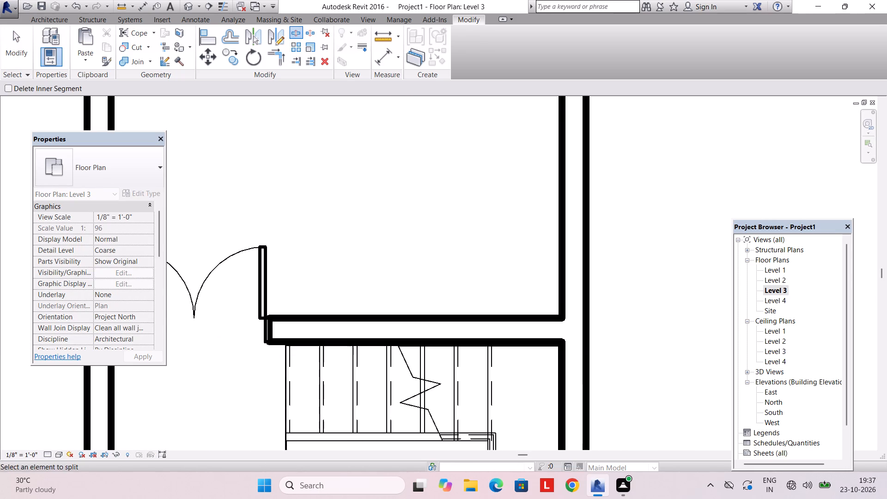
scroll(607, 356, "up", 8)
left_click(548, 335)
key("Escape")
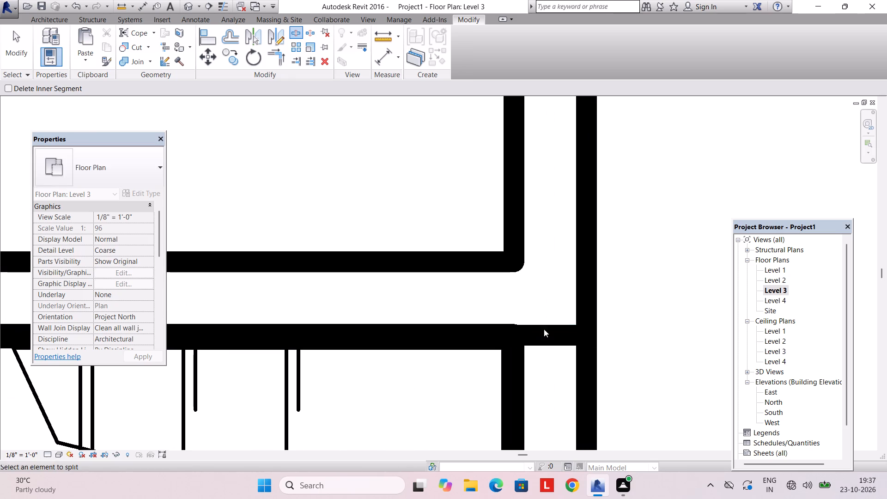
key("Escape")
scroll(548, 329, "down", 4)
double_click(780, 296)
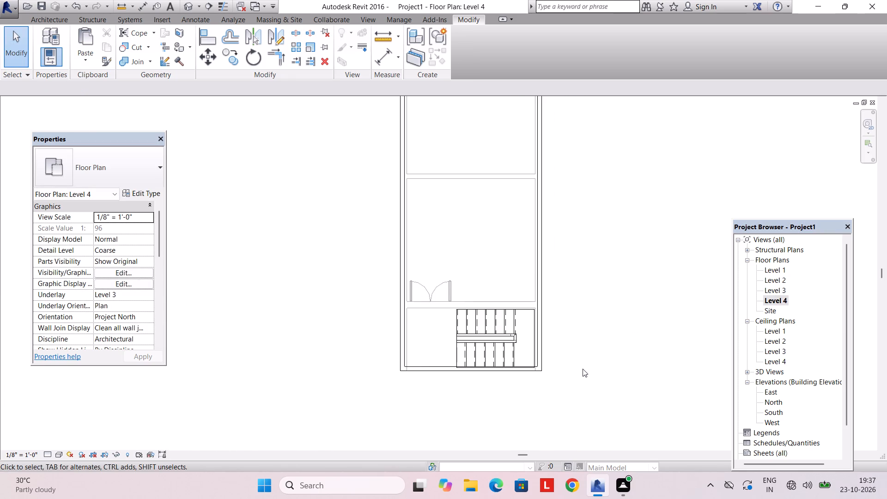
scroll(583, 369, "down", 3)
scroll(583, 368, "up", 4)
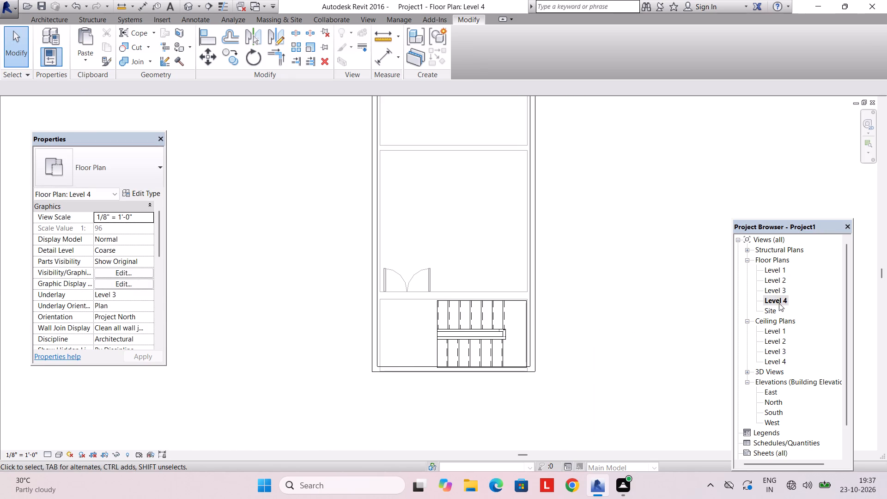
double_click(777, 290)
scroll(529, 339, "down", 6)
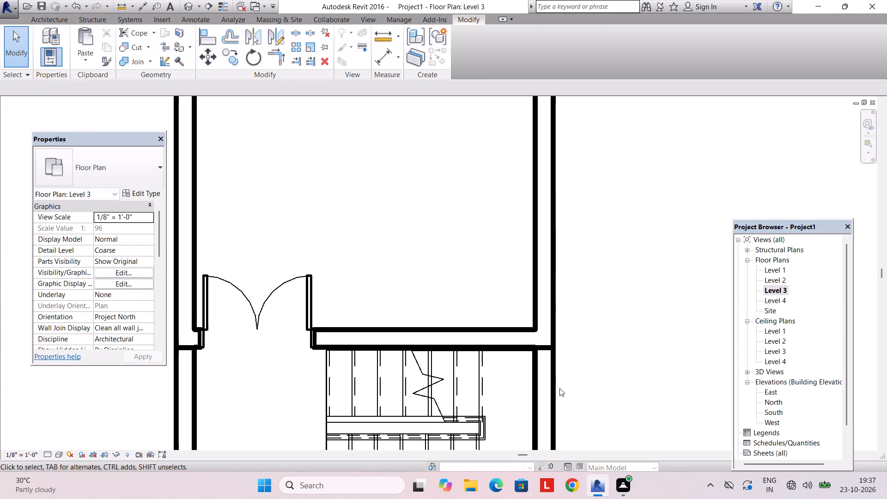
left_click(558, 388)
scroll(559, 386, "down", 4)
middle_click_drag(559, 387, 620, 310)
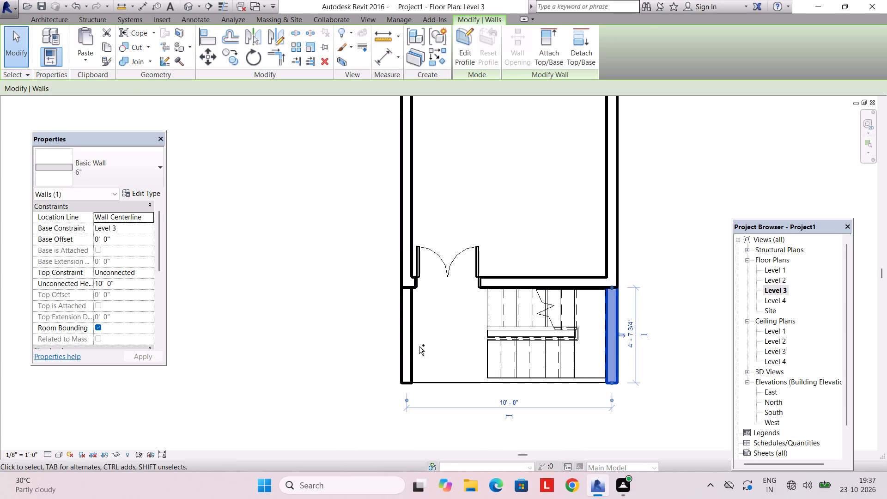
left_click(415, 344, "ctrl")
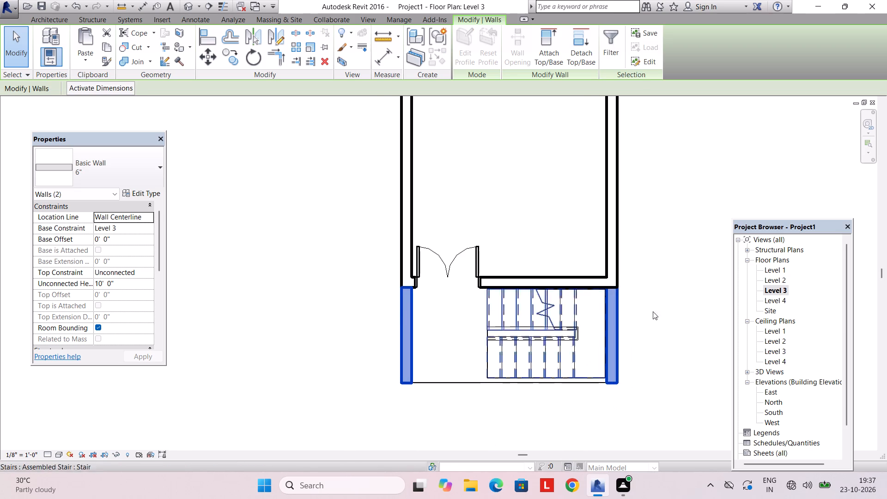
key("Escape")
On Level 1, set the unconnected height of both stair-bay side walls to 5'.
double_click(774, 271)
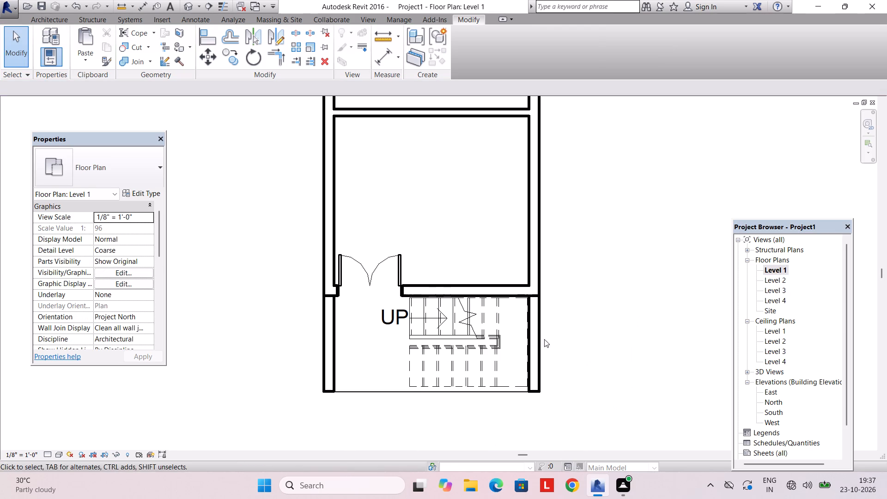
left_click(535, 341)
left_click(327, 348, "ctrl")
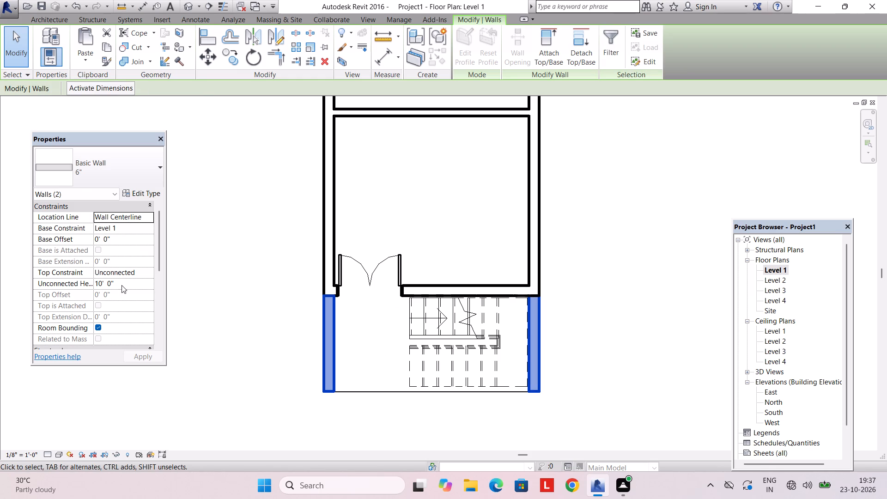
left_click(124, 281)
type("5'")
key("Return")
key("Return")
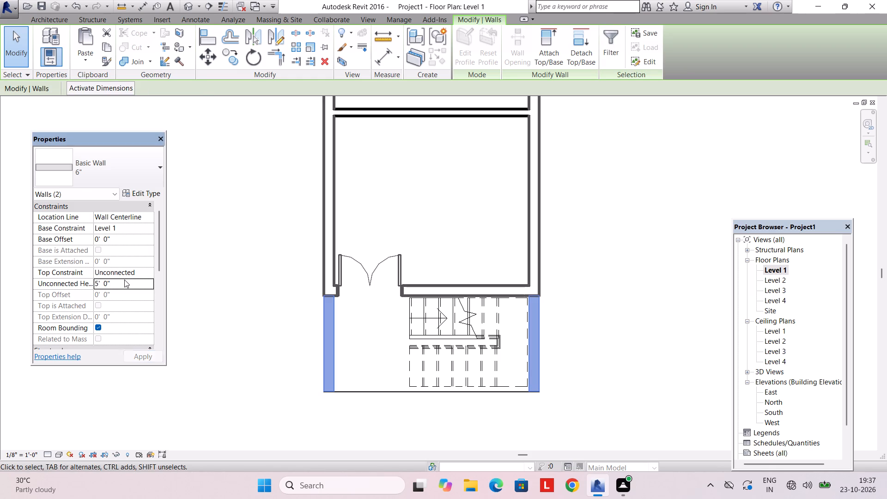
key("Escape")
key("Escape")
Inspect the Level 1 stair-bay side walls in the 3D view from the building's front.
left_click(369, 24)
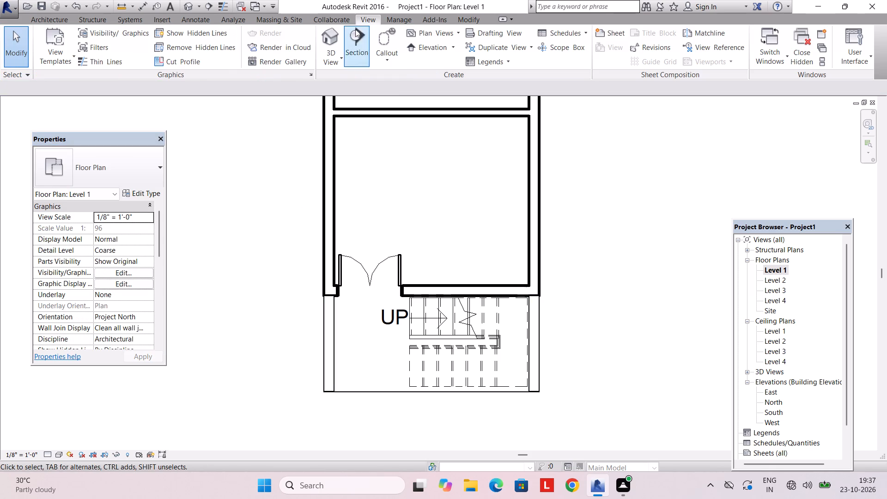
left_click(332, 34)
middle_click_drag(412, 234, 572, 261, "shift")
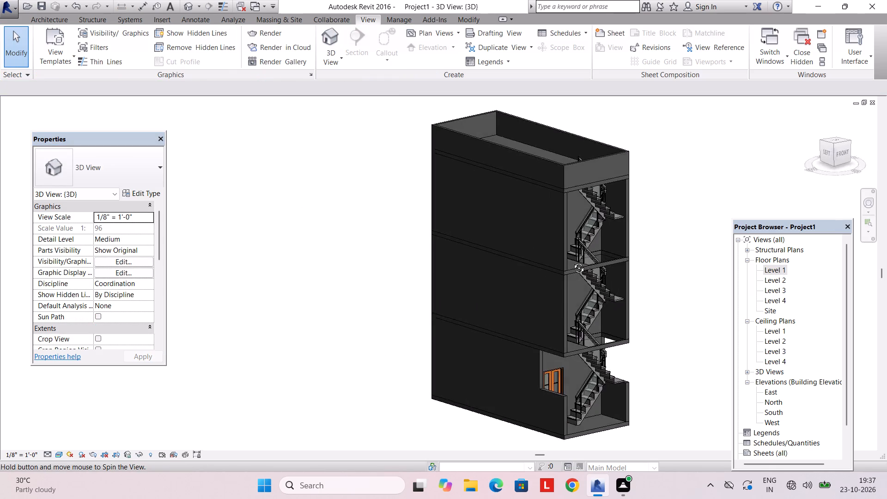
middle_click_drag(572, 261, 492, 223, "shift")
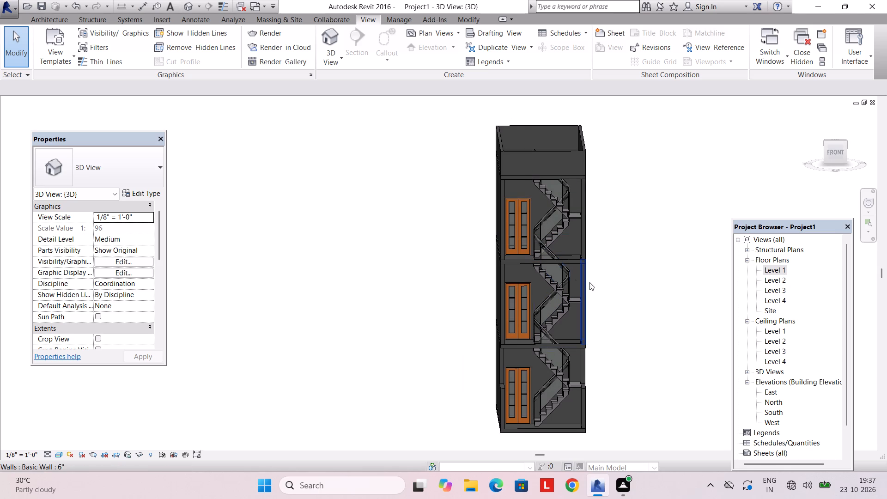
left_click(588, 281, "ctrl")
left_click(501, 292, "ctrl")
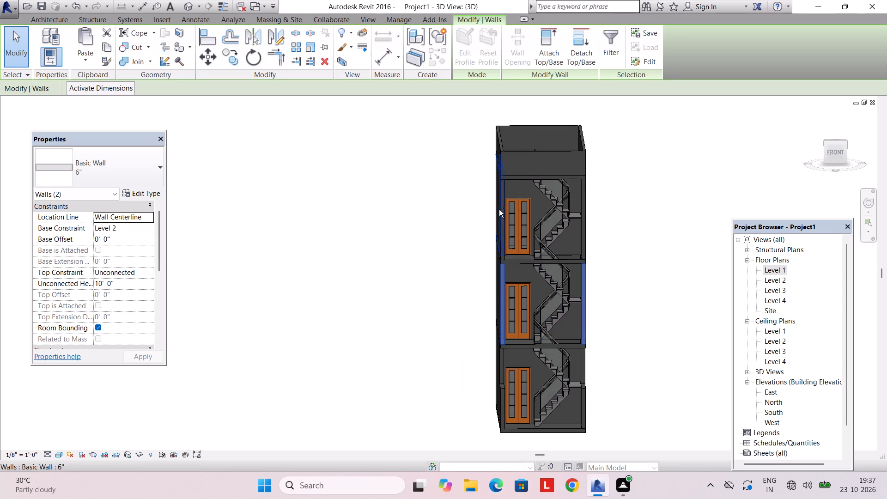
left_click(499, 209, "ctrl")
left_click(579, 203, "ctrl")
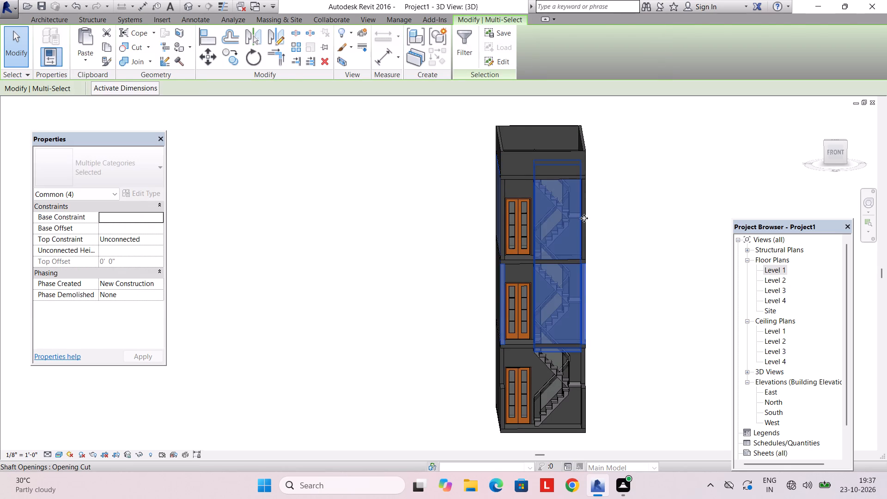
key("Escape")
Set the unconnected height of the four stair-bay side walls on Levels 2 and 3 to 3'.
scroll(585, 226, "up", 3)
left_click(585, 213, "ctrl")
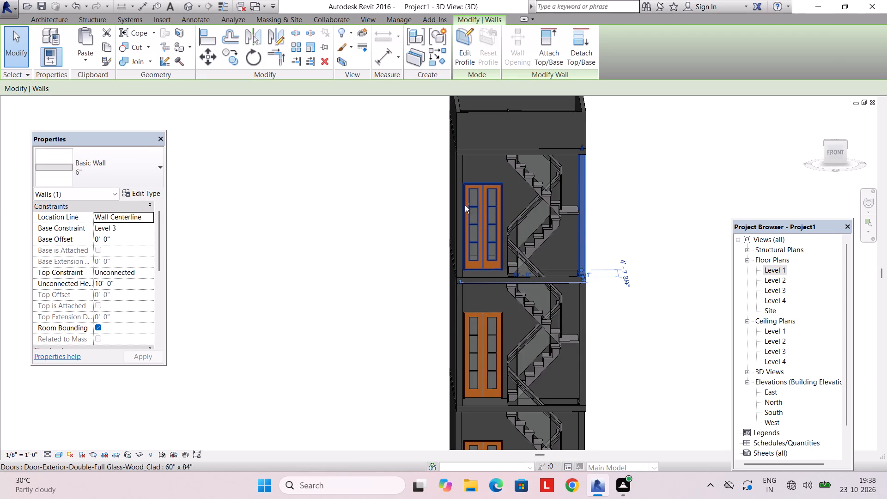
left_click(461, 205, "ctrl")
middle_click_drag(474, 309, 465, 232)
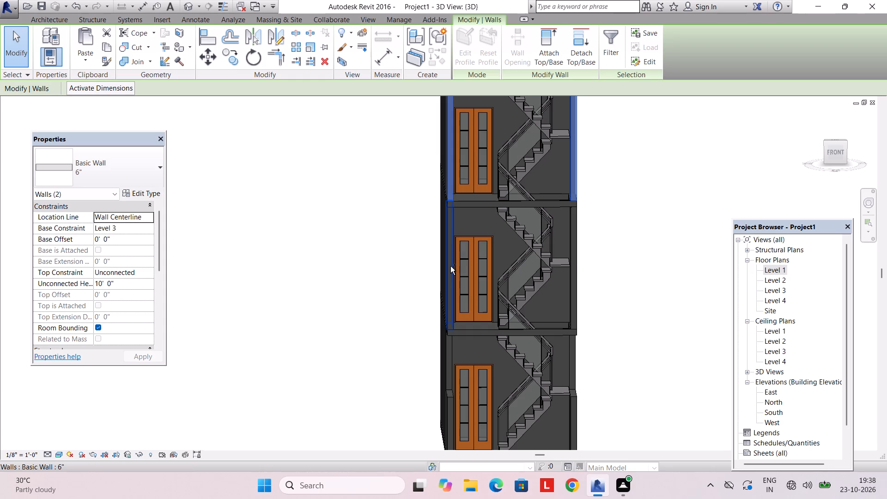
left_click(450, 266, "ctrl")
left_click(576, 260, "ctrl")
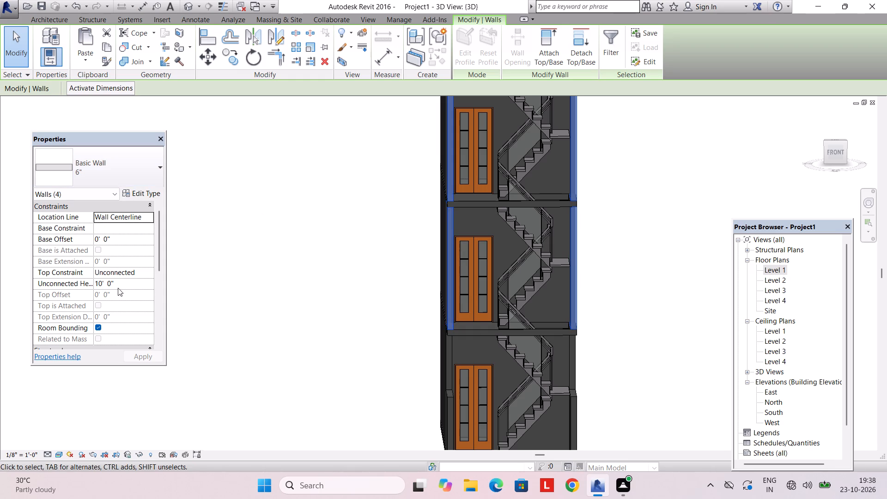
left_click(121, 278)
left_click(121, 280)
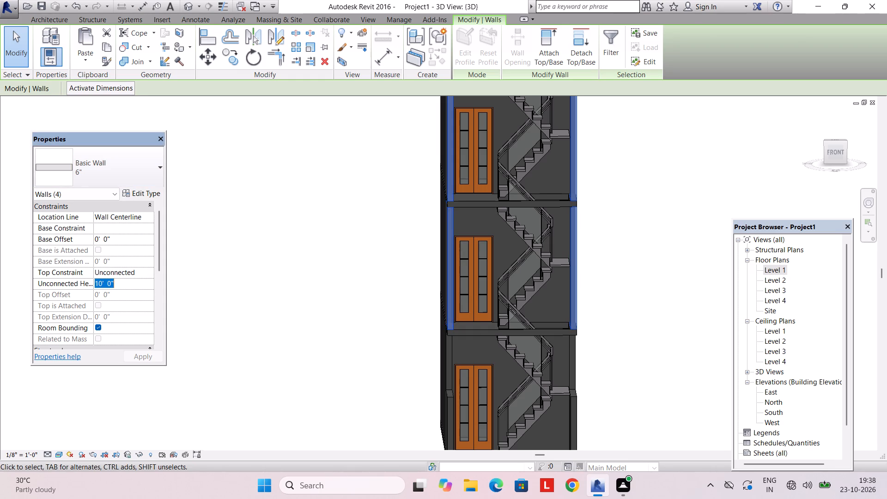
type("3'")
key("Return")
key("Return")
key("Escape")
key("Escape")
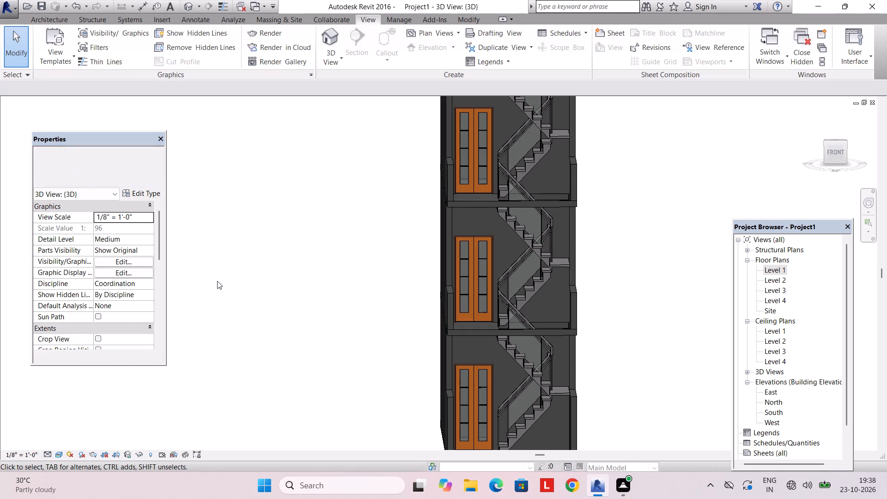
Examine the low stair-bay side walls, stairs and slabs in 3D from both sides, above and the front.
scroll(355, 277, "down", 3)
middle_click_drag(406, 272, 337, 280, "shift")
scroll(401, 257, "up", 4)
middle_click_drag(407, 248, 346, 253, "shift")
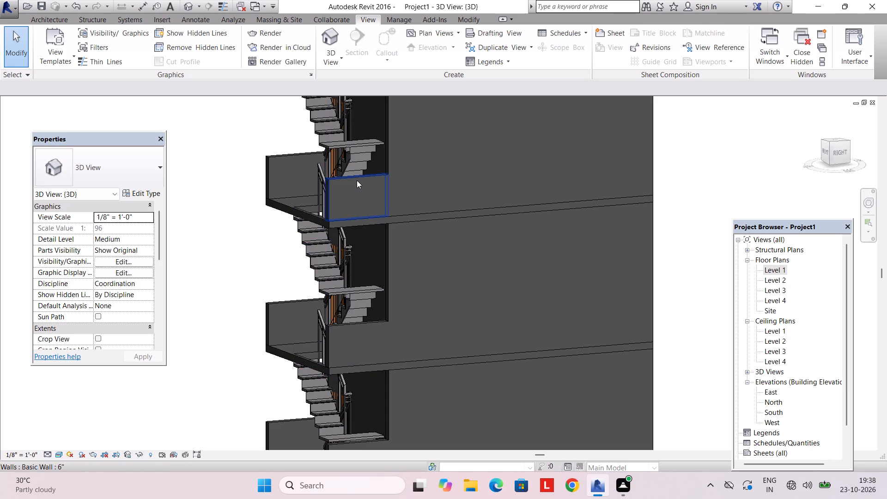
middle_click_drag(336, 219, 526, 257, "shift")
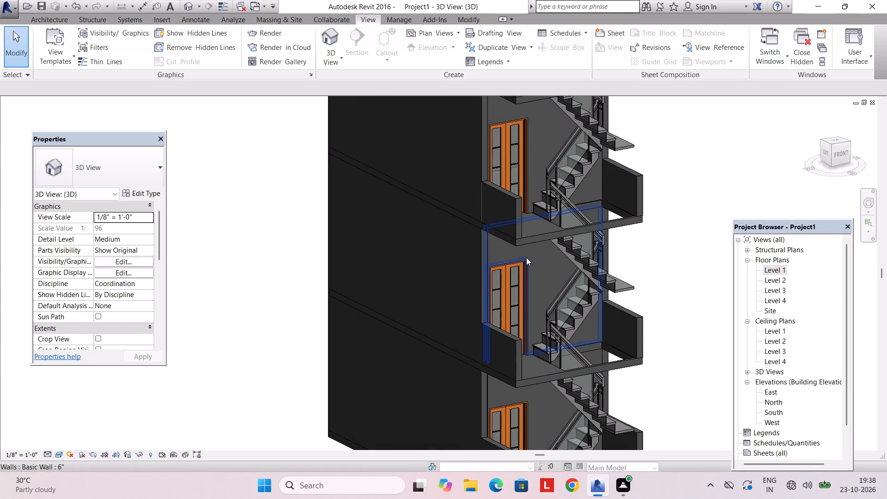
middle_click_drag(552, 249, 492, 265)
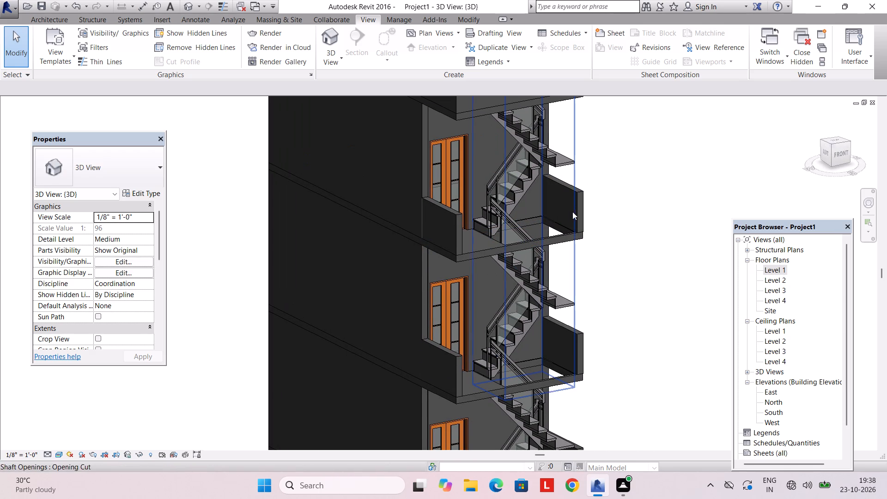
middle_click_drag(560, 281, 537, 353, "shift")
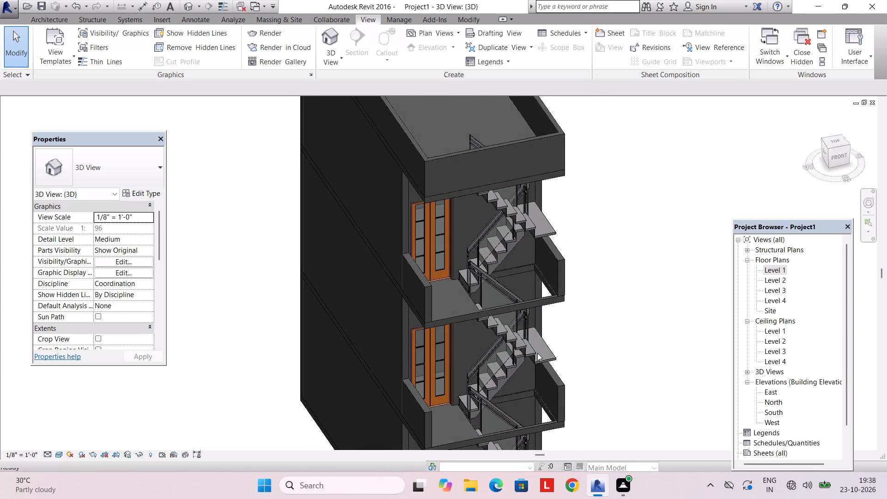
middle_click_drag(537, 353, 538, 353, "shift")
middle_click_drag(535, 347, 513, 297)
middle_click_drag(513, 307, 518, 340, "shift")
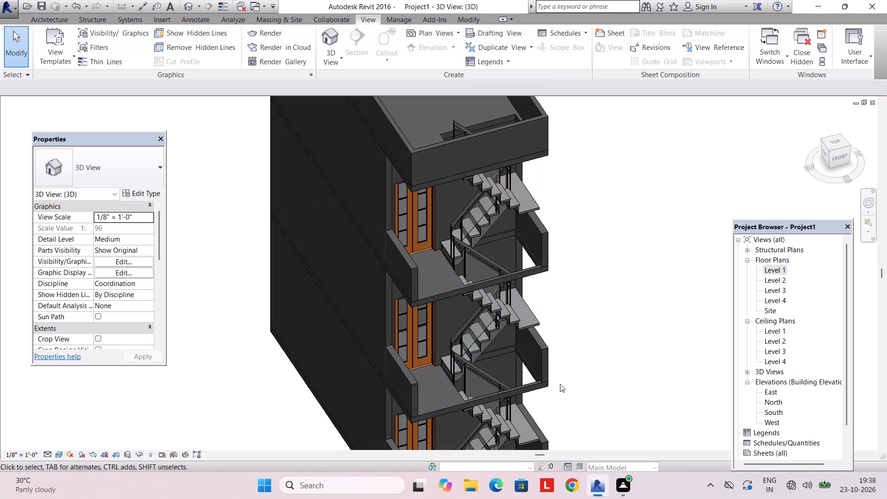
middle_click_drag(563, 391, 514, 195, "shift")
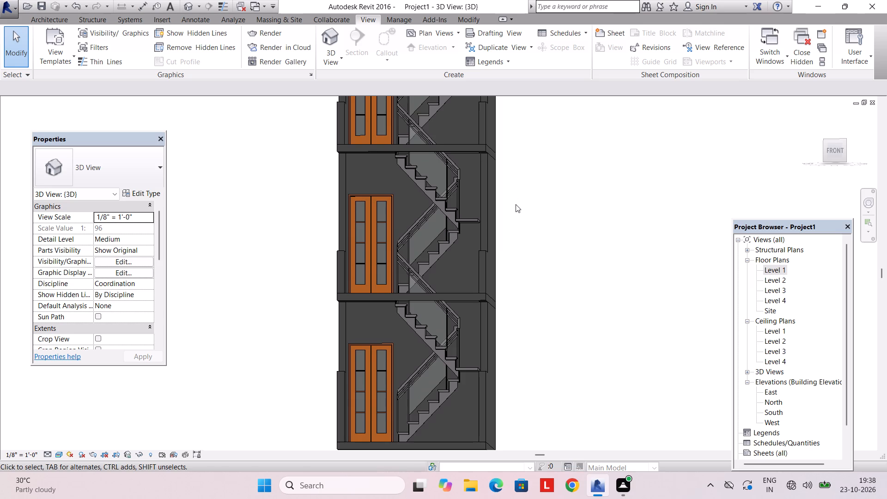
Examine the stair bay, its low side walls and the rooftop parapet in 3D from both sides, the front and above.
middle_click_drag(476, 286, 530, 468, "shift")
middle_click_drag(516, 375, 584, 472, "shift")
middle_click_drag(551, 382, 617, 311, "shift")
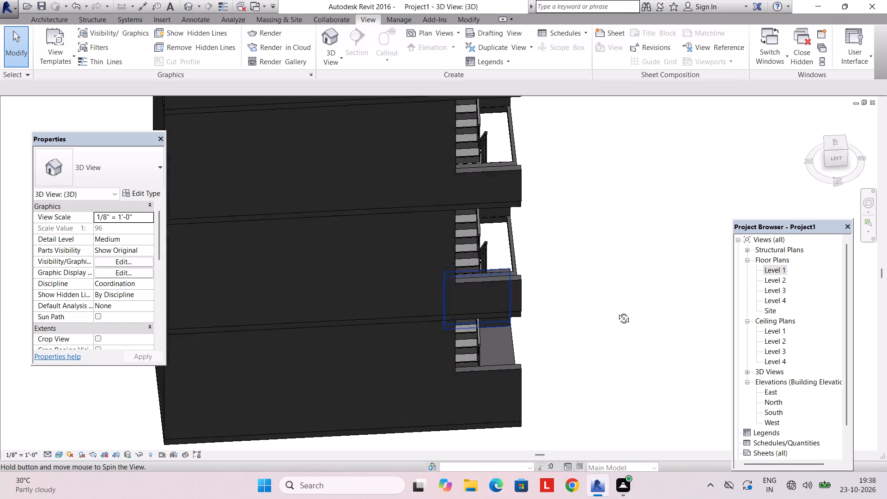
middle_click_drag(617, 311, 601, 251, "shift")
middle_click_drag(567, 320, 515, 301, "shift")
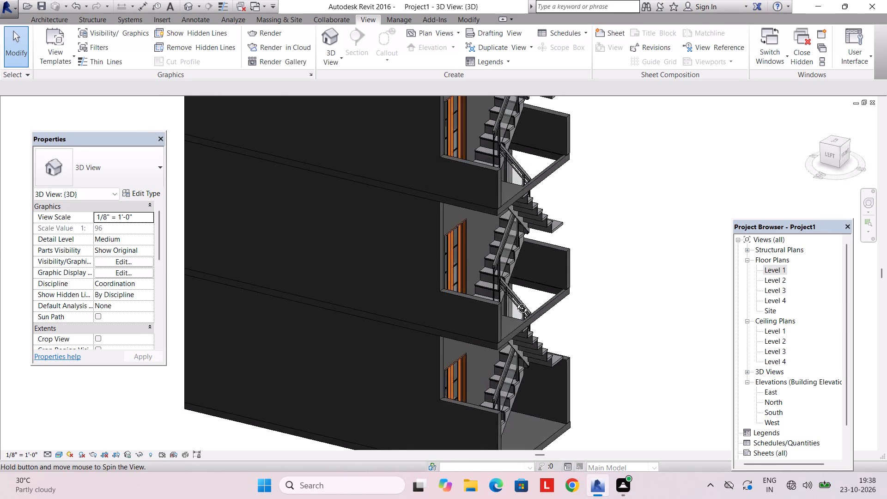
middle_click_drag(515, 301, 462, 244, "shift")
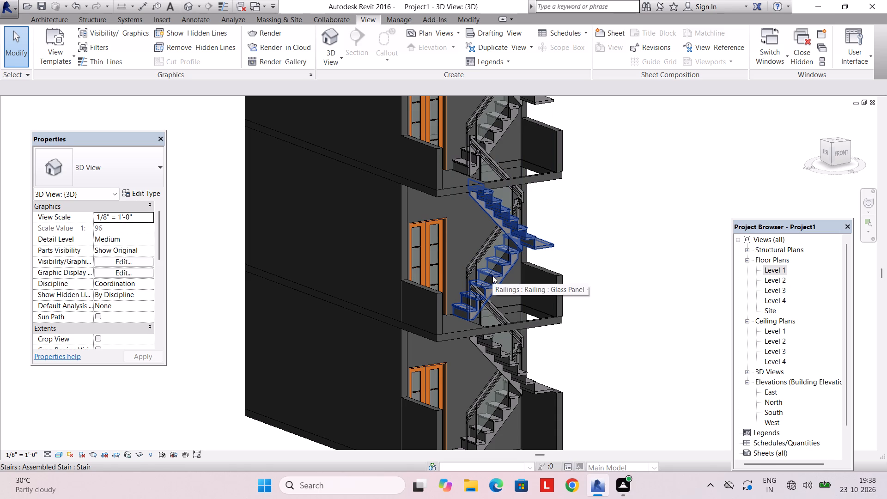
middle_click_drag(500, 287, 412, 248, "shift")
scroll(413, 293, "down", 3)
middle_click_drag(415, 307, 458, 297)
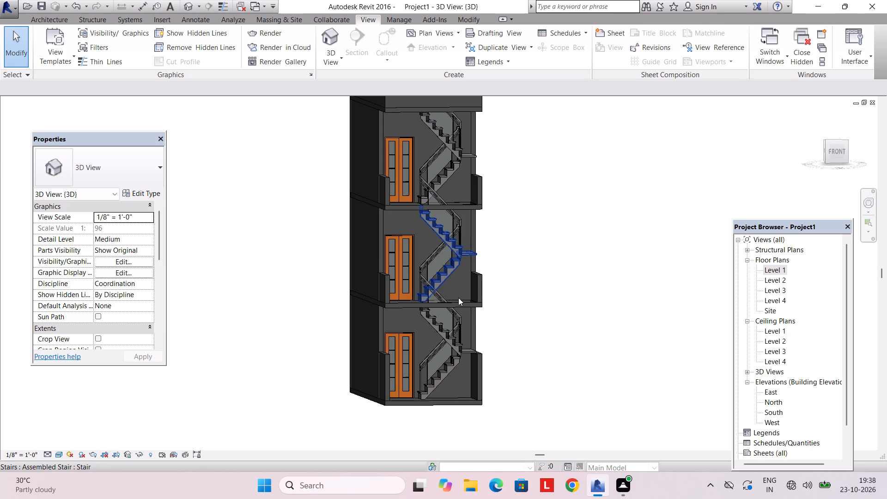
key("Escape")
middle_click_drag(436, 268, 419, 410, "shift")
scroll(426, 364, "down", 1, "shift")
scroll(442, 256, "up", 3)
middle_click_drag(439, 252, 575, 342, "shift")
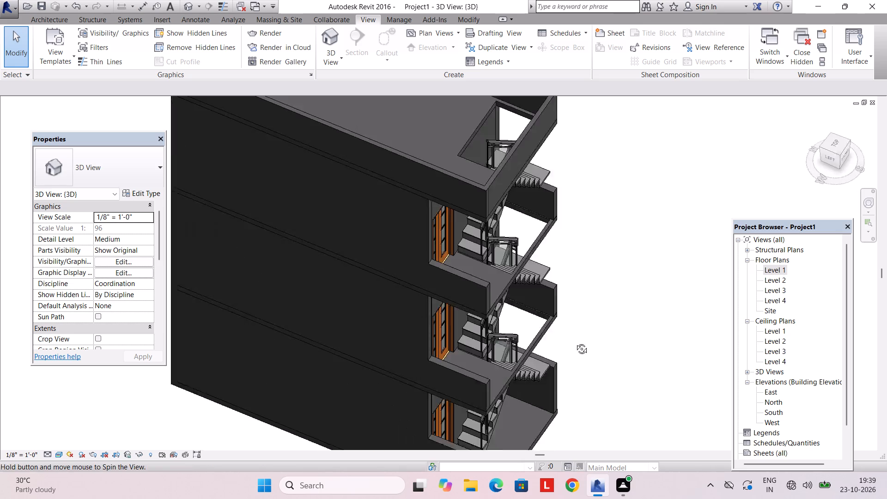
middle_click_drag(575, 342, 583, 345, "shift")
middle_click_drag(507, 226, 520, 375)
middle_click_drag(457, 347, 342, 283, "shift")
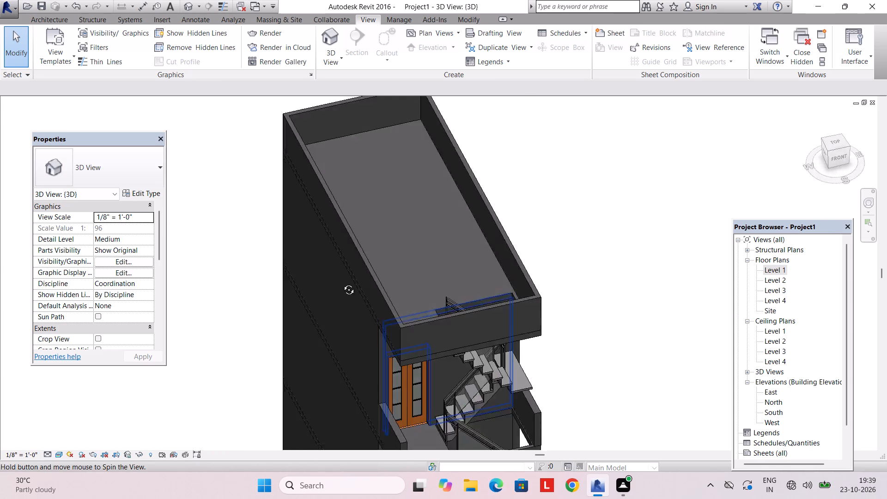
middle_click_drag(342, 283, 181, 224, "shift")
scroll(243, 271, "down", 3)
middle_click_drag(285, 297, 401, 220)
middle_click_drag(395, 314, 405, 279, "shift")
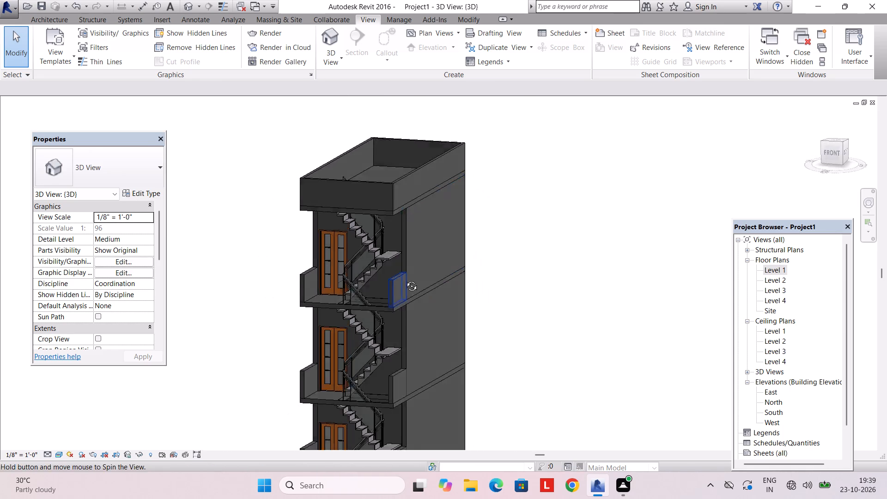
middle_click_drag(405, 279, 411, 257, "shift")
scroll(415, 294, "up", 2)
middle_click_drag(417, 292, 431, 255, "shift")
scroll(433, 266, "down", 3)
middle_click_drag(436, 275, 443, 388)
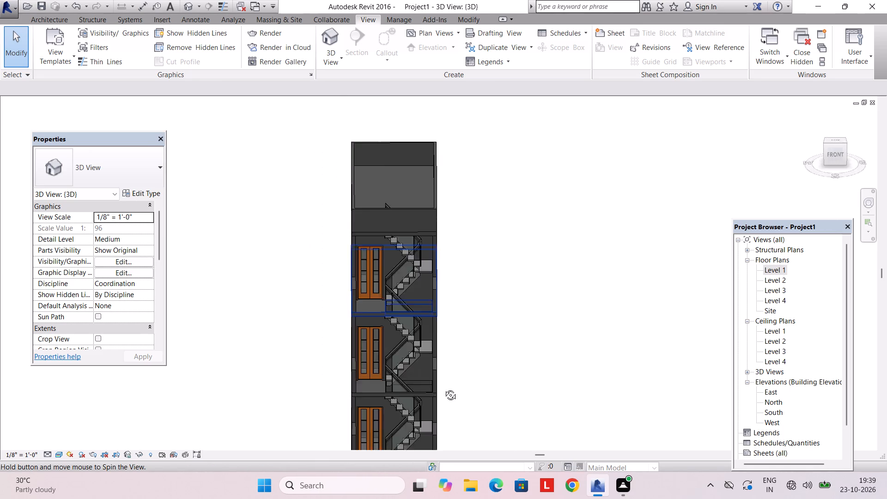
middle_click_drag(443, 388, 400, 389)
scroll(387, 389, "up", 5)
middle_click_drag(375, 389, 313, 403, "shift")
middle_click_drag(303, 402, 507, 387)
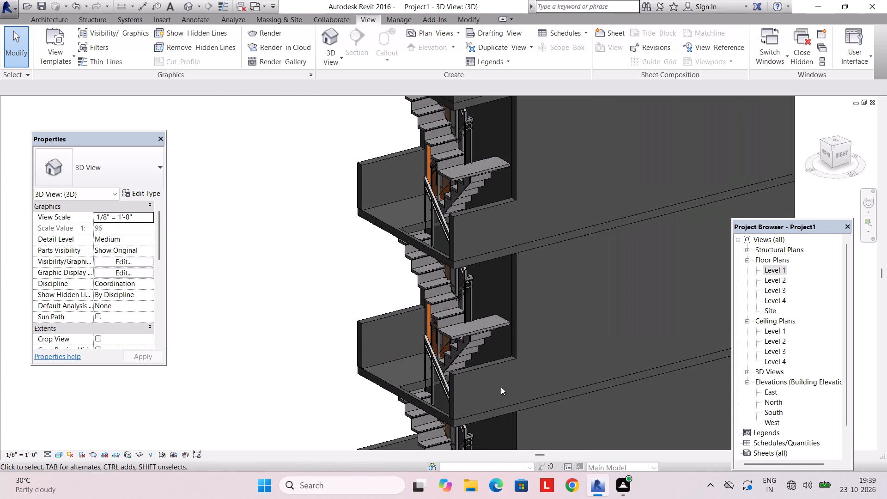
Review the type properties of the assembled stair running from Level 2 to Level 3.
left_click(433, 350)
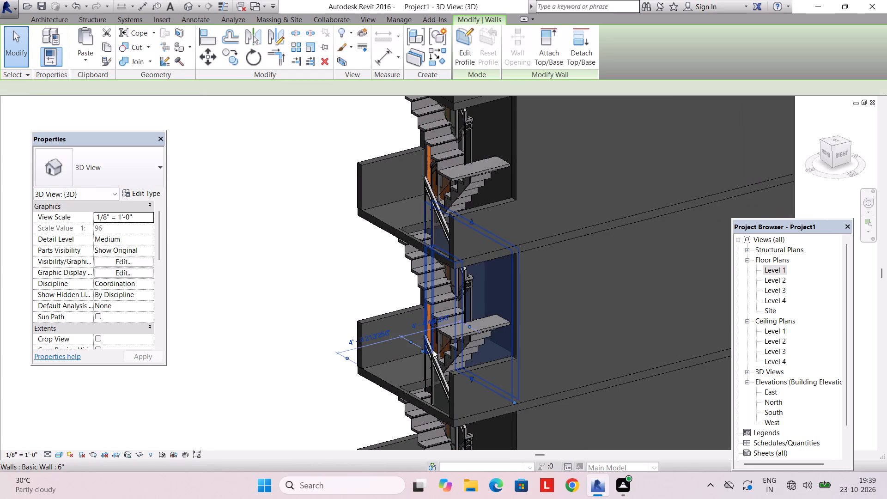
key("Escape")
left_click(437, 367)
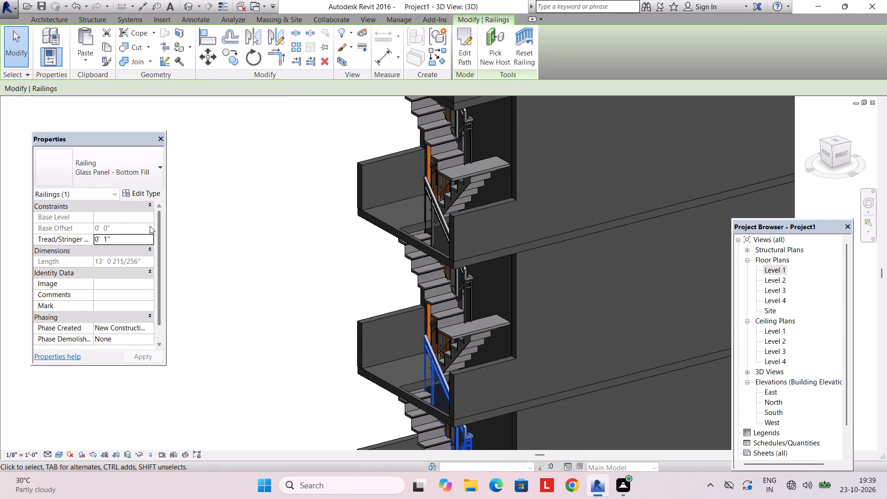
key("Escape")
left_click(468, 349)
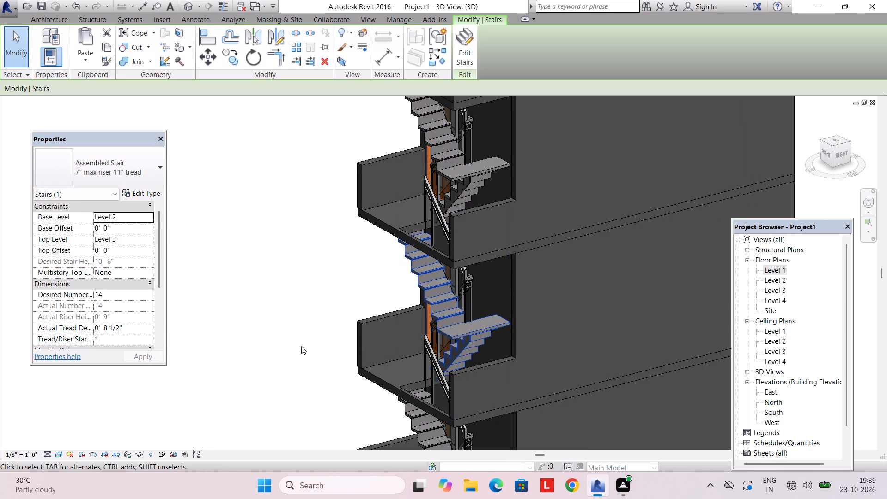
left_click(148, 193)
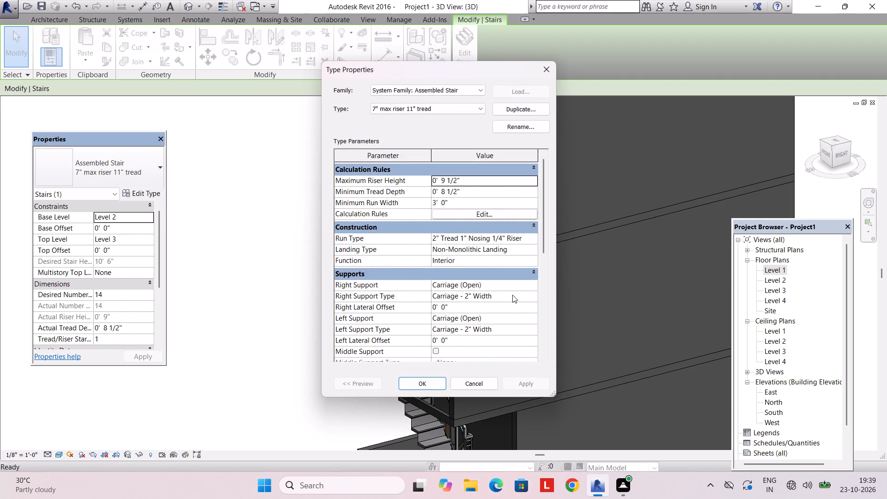
scroll(493, 301, "down", 1)
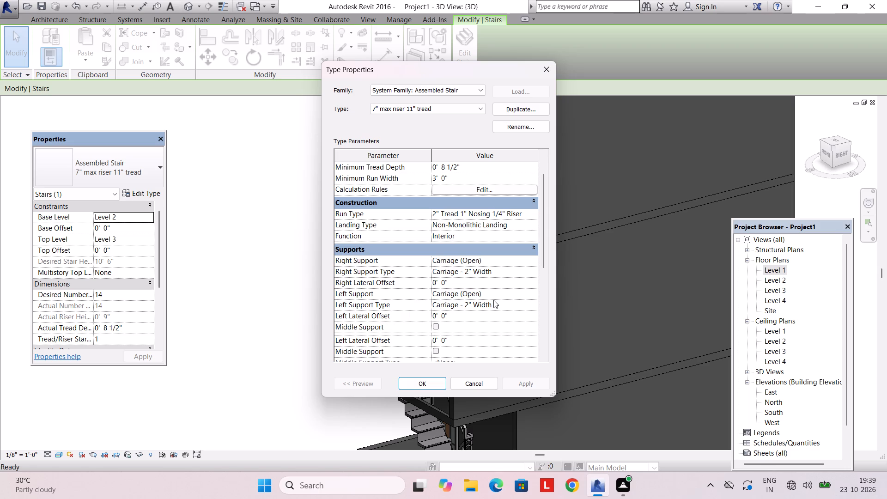
left_click(547, 75)
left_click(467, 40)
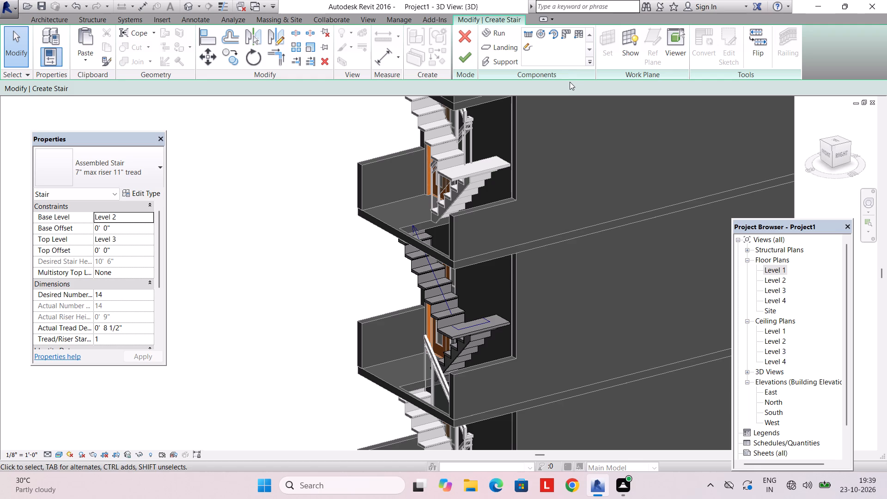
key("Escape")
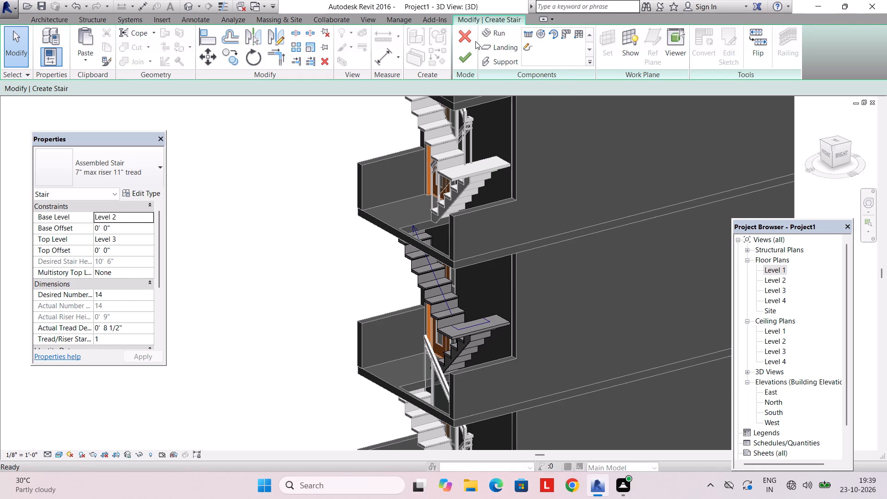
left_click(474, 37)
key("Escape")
Inspect the stairs, railings and low side walls in 3D from the building's front and right side.
scroll(498, 240, "down", 1)
middle_click_drag(498, 240, 594, 202, "shift")
scroll(597, 210, "up", 1)
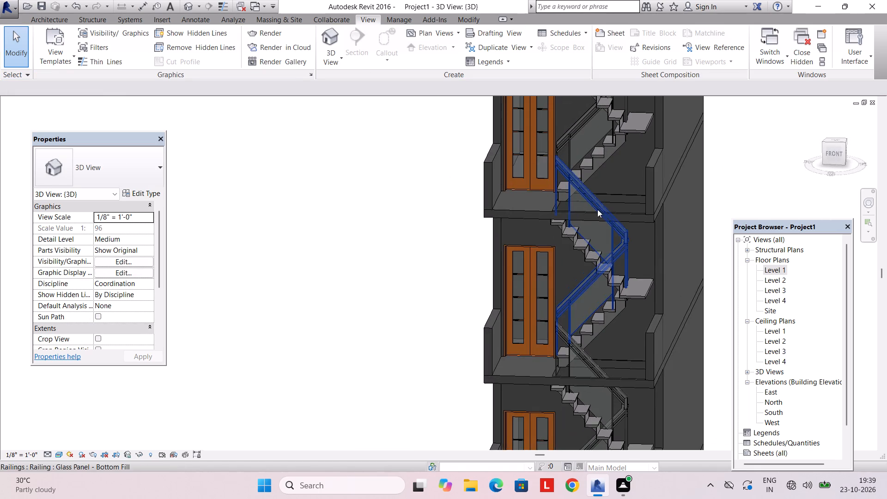
middle_click_drag(597, 209, 571, 278)
middle_click_drag(571, 275, 577, 243, "shift")
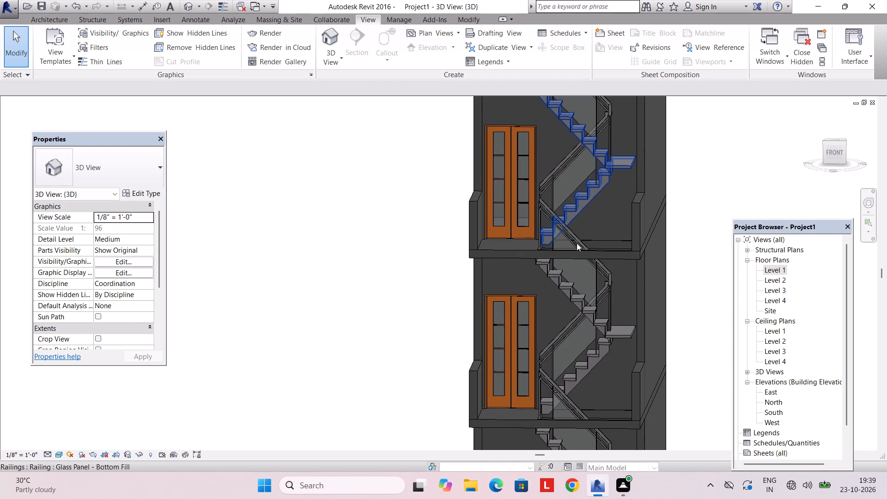
middle_click_drag(577, 243, 552, 327)
middle_click_drag(549, 322, 568, 293)
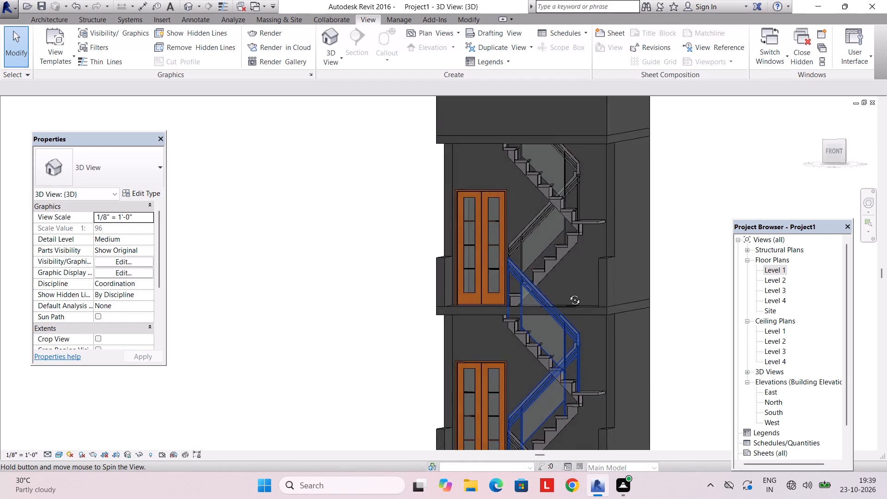
middle_click_drag(568, 293, 564, 307)
middle_click_drag(564, 302, 464, 314)
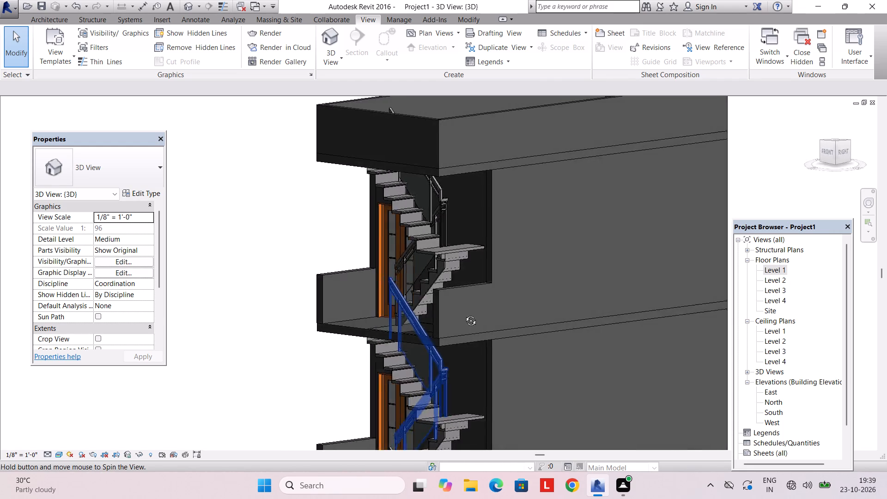
middle_click_drag(464, 314, 408, 305)
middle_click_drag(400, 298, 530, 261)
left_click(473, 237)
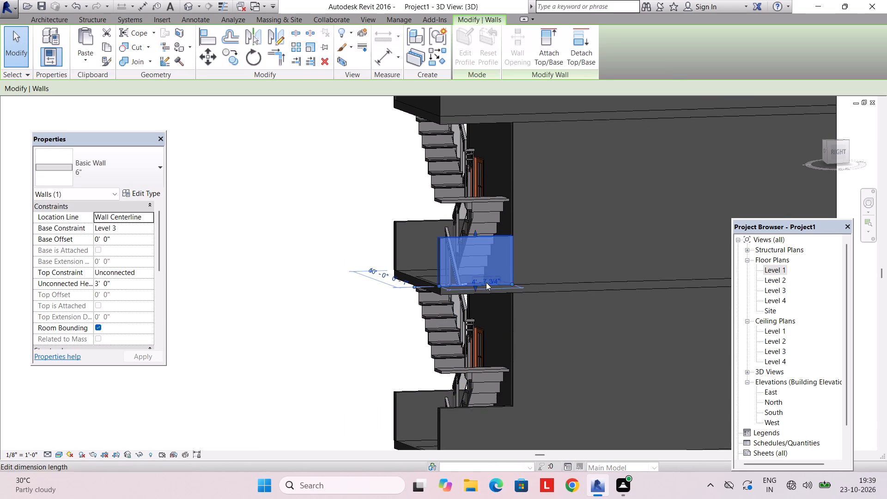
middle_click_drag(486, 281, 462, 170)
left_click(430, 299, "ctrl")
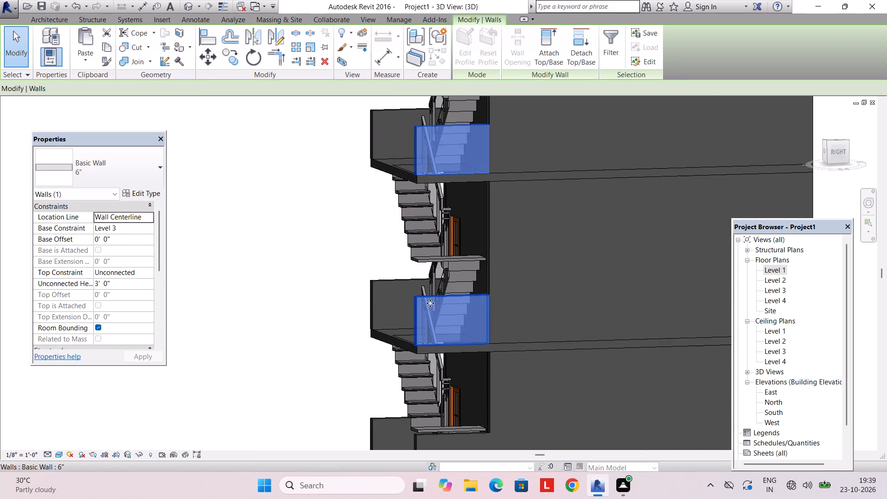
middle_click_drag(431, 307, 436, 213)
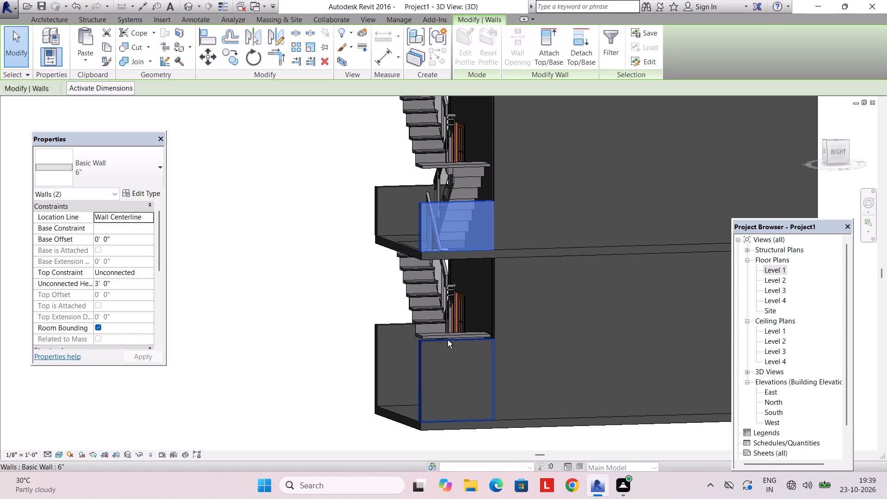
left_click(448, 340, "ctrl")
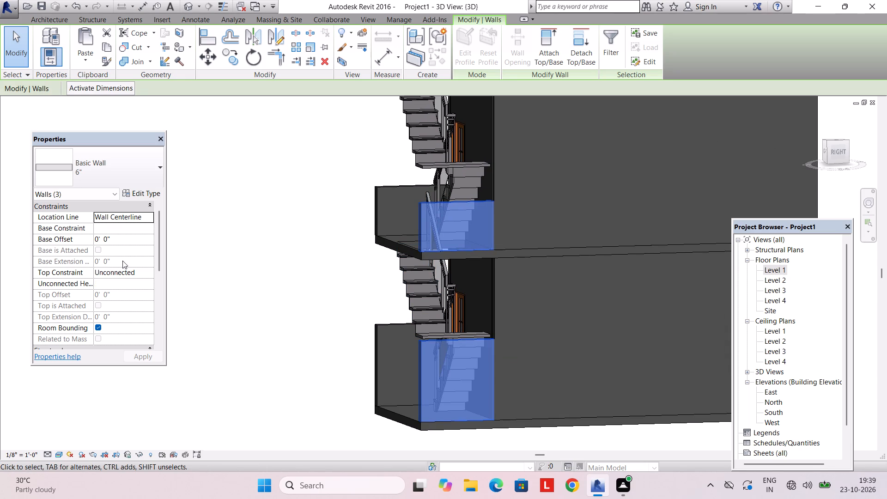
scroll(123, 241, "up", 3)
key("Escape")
Set the unconnected height of the Level 1 stair-bay wall on the building's right side to 10'.
left_click(425, 347)
left_click(128, 285)
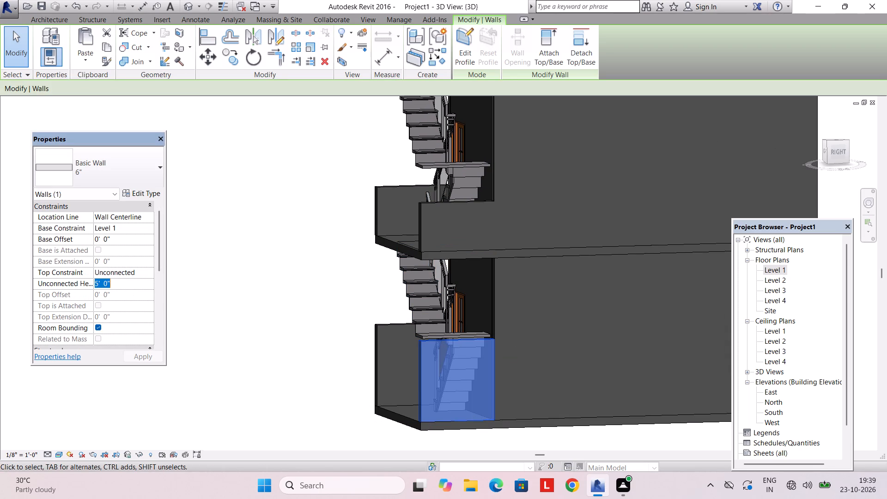
type("10'")
key("Return")
key("Return")
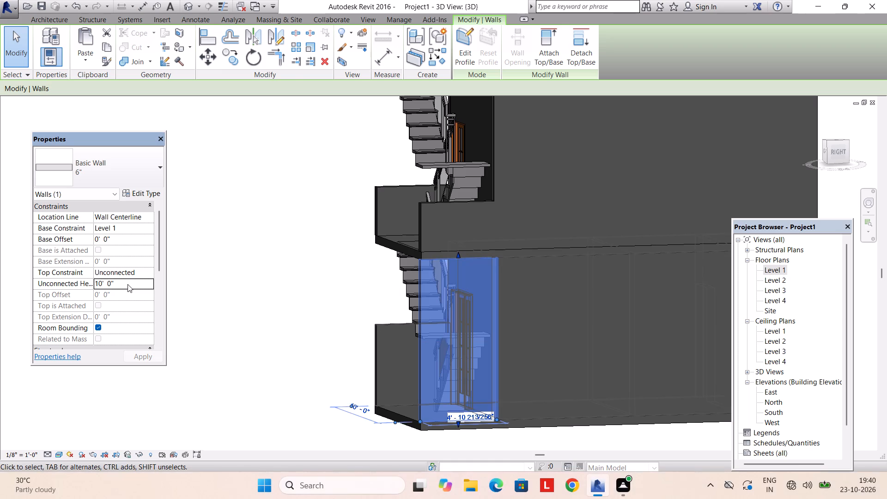
key("Escape")
key("Escape")
Set the unconnected height of the Level 2 and Level 3 stair-bay walls on the building's right side to 10'.
middle_click_drag(321, 248, 287, 412)
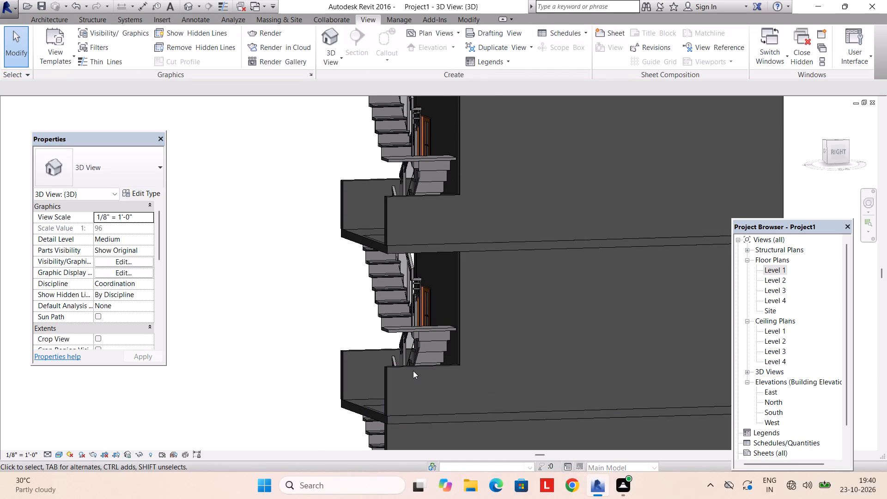
left_click(414, 367)
left_click(419, 197, "ctrl")
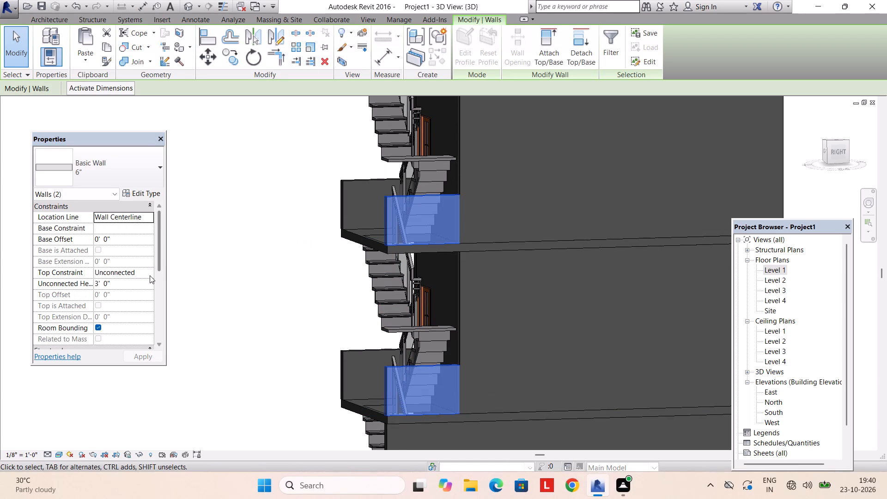
left_click(132, 286)
type("10'")
key("Return")
key("Return")
key("Escape")
key("Escape")
Examine the 10' stair-bay walls together with the stairs and parapet in 3D from the right, front and left sides.
scroll(234, 280, "down", 2)
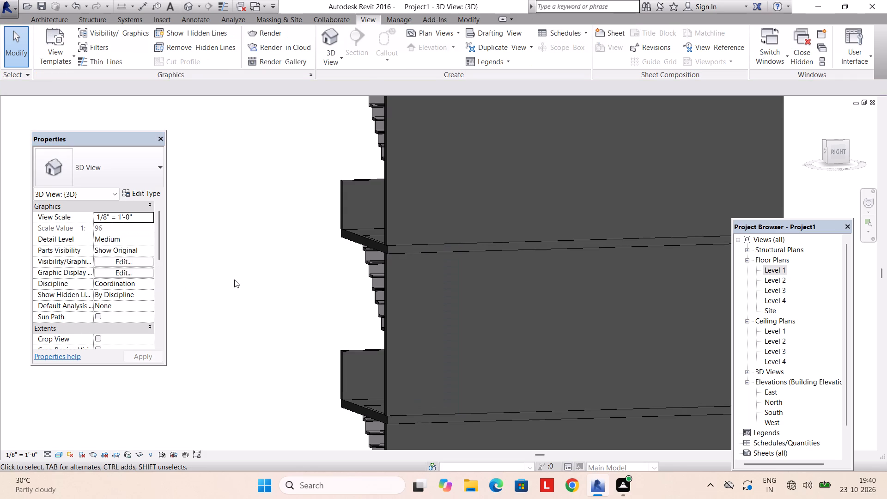
scroll(234, 280, "down", 2)
middle_click_drag(237, 281, 212, 289, "shift")
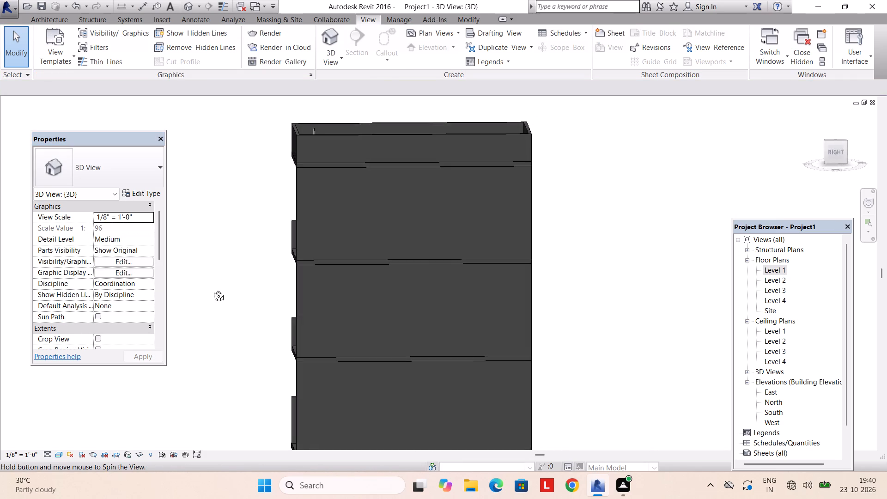
middle_click_drag(212, 289, 214, 243, "shift")
middle_click_drag(255, 280, 428, 341, "shift")
scroll(475, 311, "up", 2)
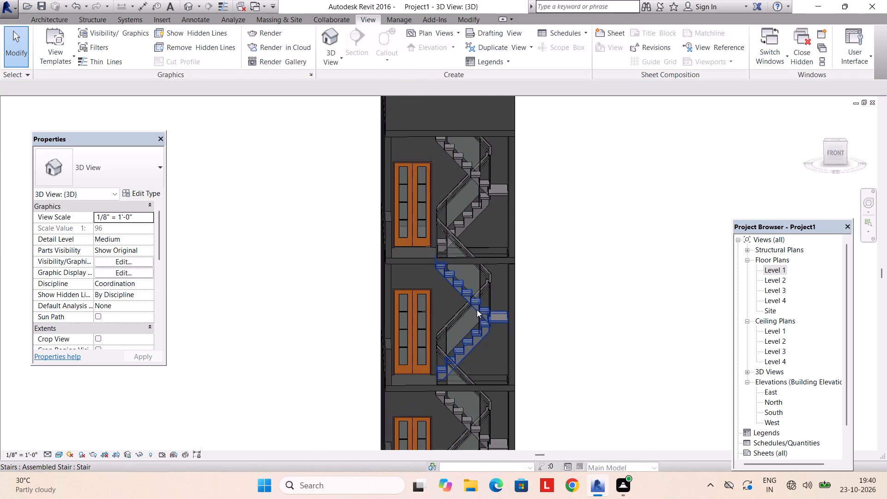
middle_click_drag(431, 301, 561, 390, "shift")
middle_click_drag(535, 280, 563, 292)
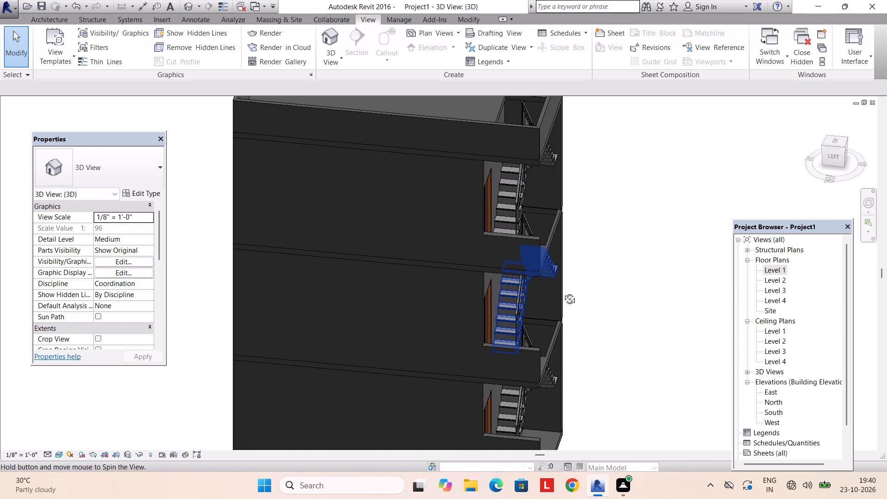
middle_click_drag(563, 292, 569, 282)
middle_click_drag(542, 282, 511, 348)
middle_click_drag(510, 343, 486, 336)
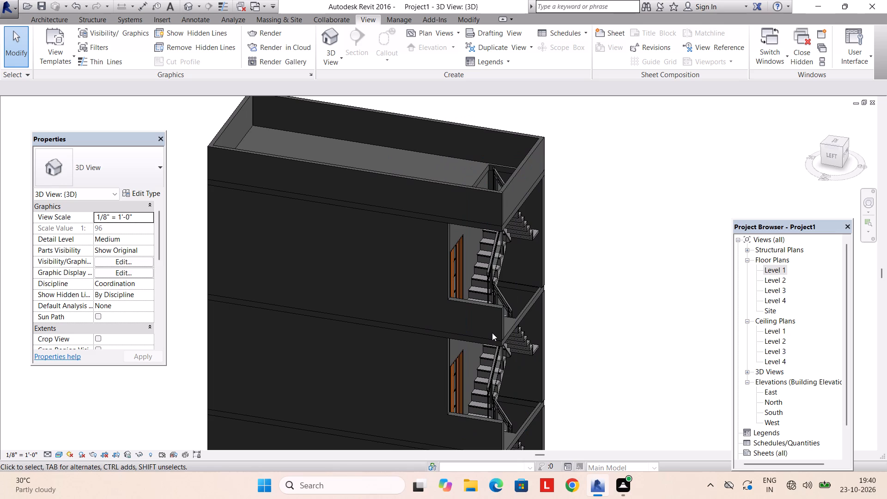
Edit the Level 1 to Level 2 stair, flip its direction and finish the stair edit.
middle_click_drag(476, 381, 369, 304)
middle_click_drag(405, 346, 335, 325, "shift")
middle_click_drag(360, 366, 292, 237)
middle_click_drag(319, 301, 346, 356, "shift")
left_click(314, 318)
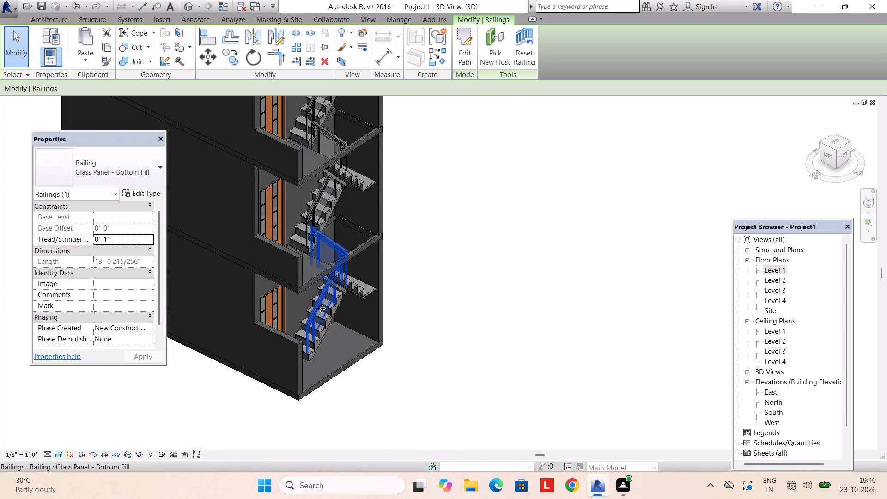
left_click(320, 215, "ctrl")
middle_click_drag(327, 203, 331, 341)
key("Escape")
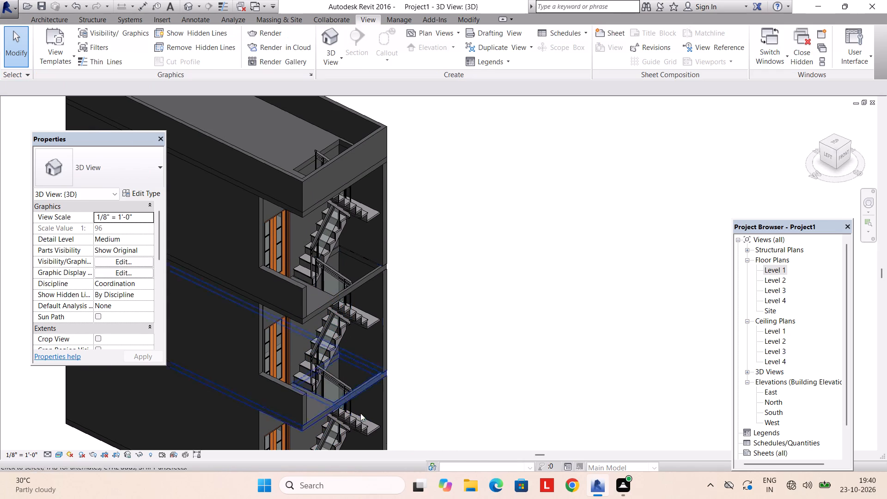
middle_click_drag(358, 408, 350, 363)
left_click(321, 410)
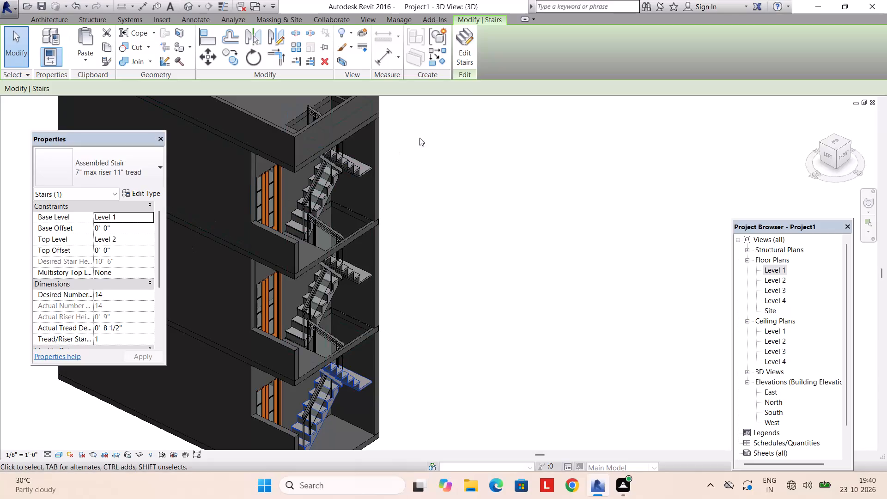
left_click(464, 54)
left_click(754, 53)
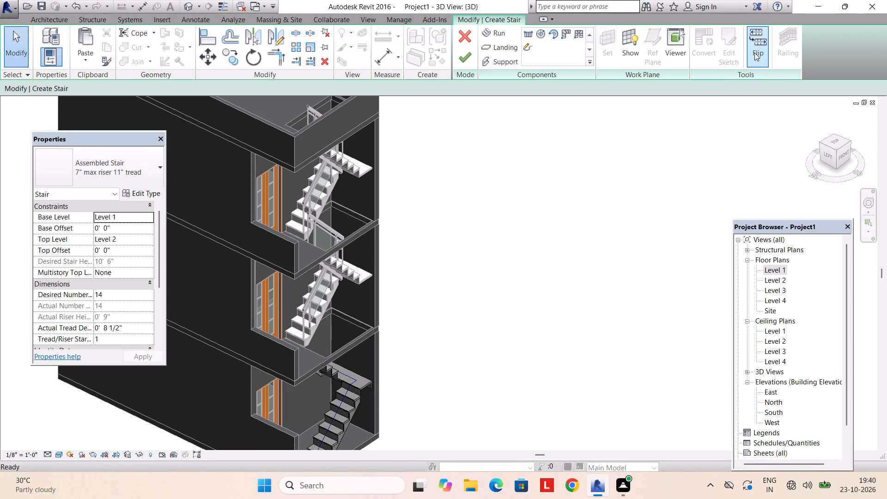
left_click(467, 58)
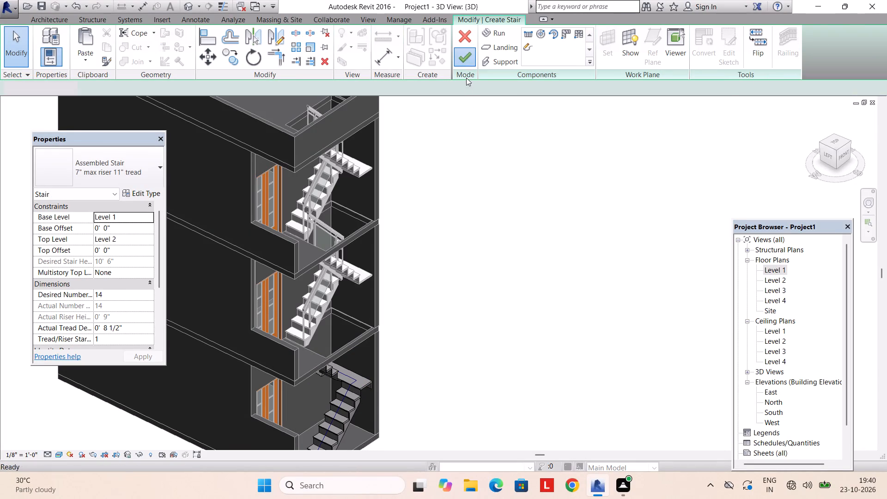
key("Escape")
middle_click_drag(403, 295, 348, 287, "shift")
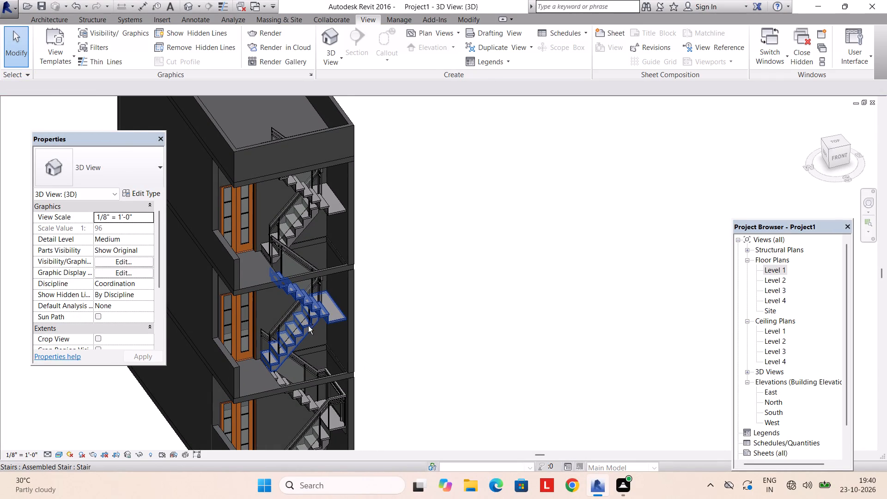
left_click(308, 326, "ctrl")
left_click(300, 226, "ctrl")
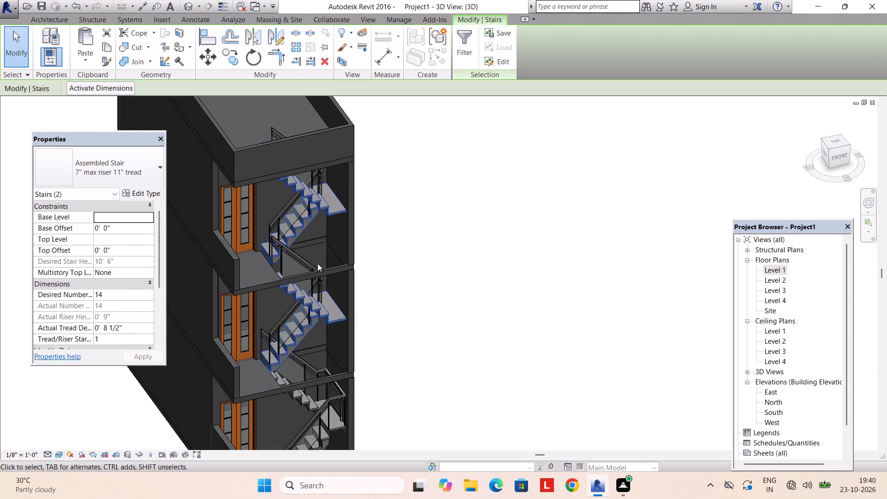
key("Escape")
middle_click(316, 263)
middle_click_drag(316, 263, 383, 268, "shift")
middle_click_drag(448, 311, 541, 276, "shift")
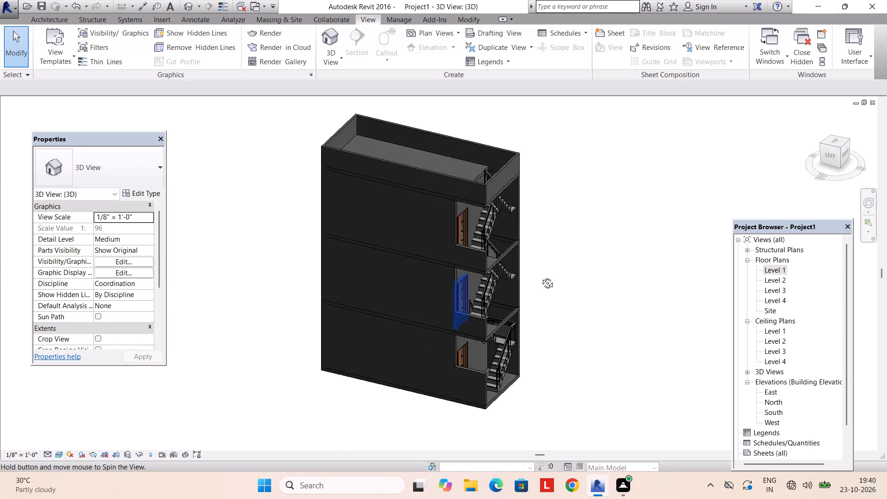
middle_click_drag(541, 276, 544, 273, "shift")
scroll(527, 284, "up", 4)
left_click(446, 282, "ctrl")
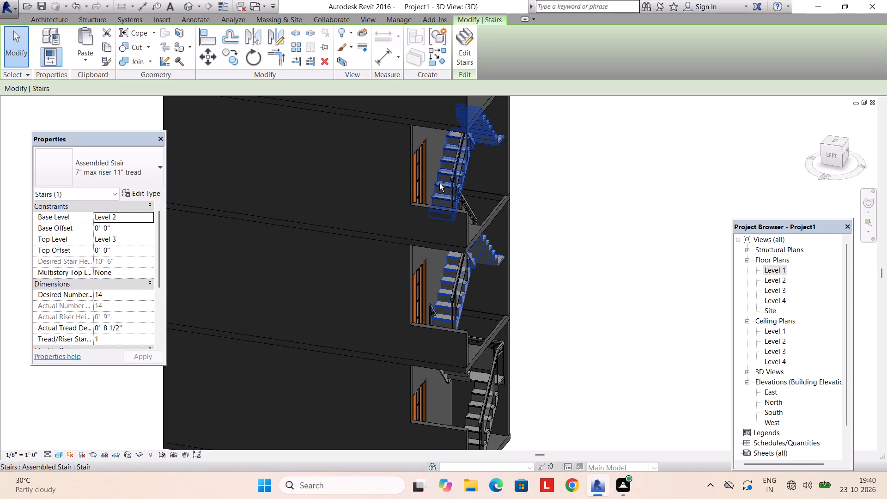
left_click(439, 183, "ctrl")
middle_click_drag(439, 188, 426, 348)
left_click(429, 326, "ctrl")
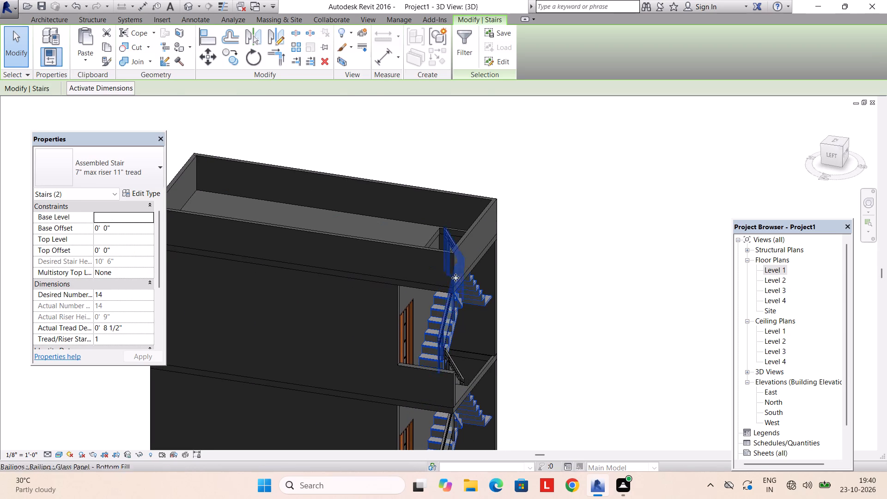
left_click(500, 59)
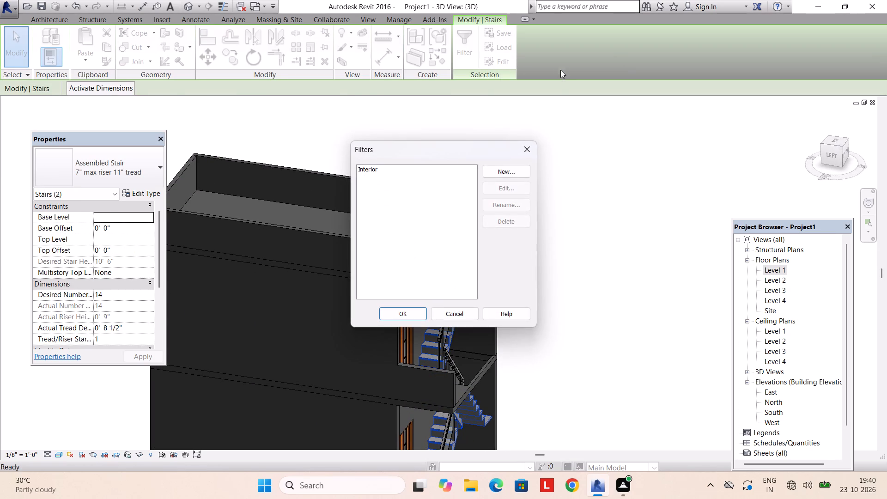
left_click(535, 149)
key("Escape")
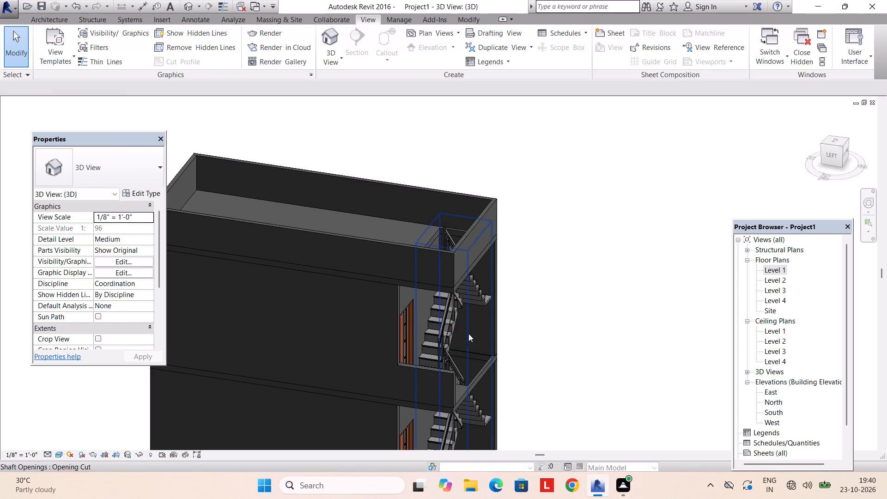
Edit the Level 2 to Level 3 stair, flip its direction and finish the stair edit.
middle_click_drag(468, 334, 454, 194)
left_click(422, 296, "ctrl")
left_click(470, 41)
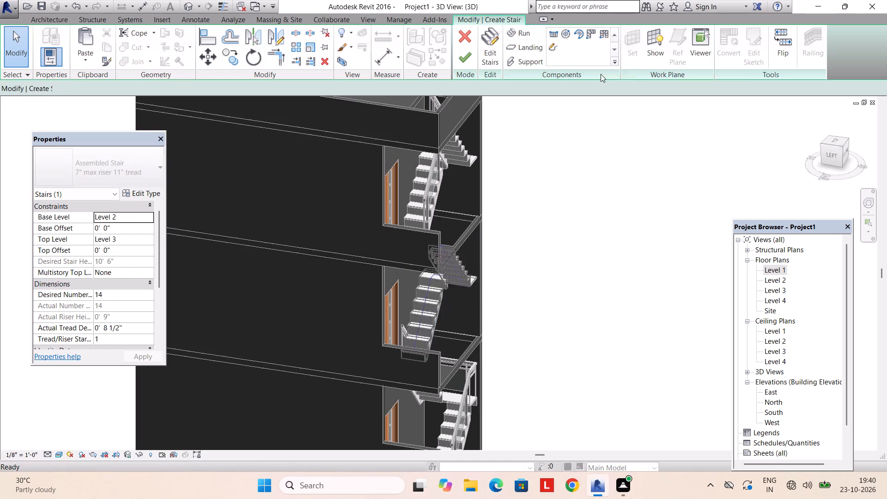
left_click(751, 47)
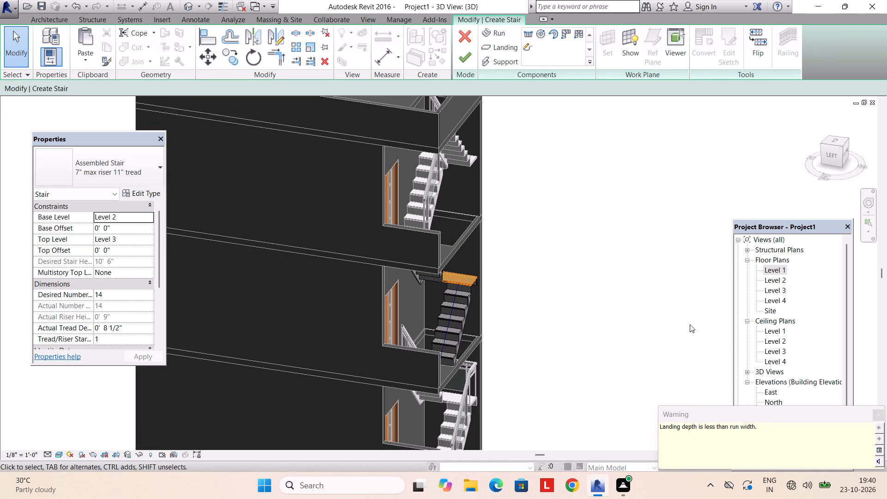
key("Escape")
key("Escape")
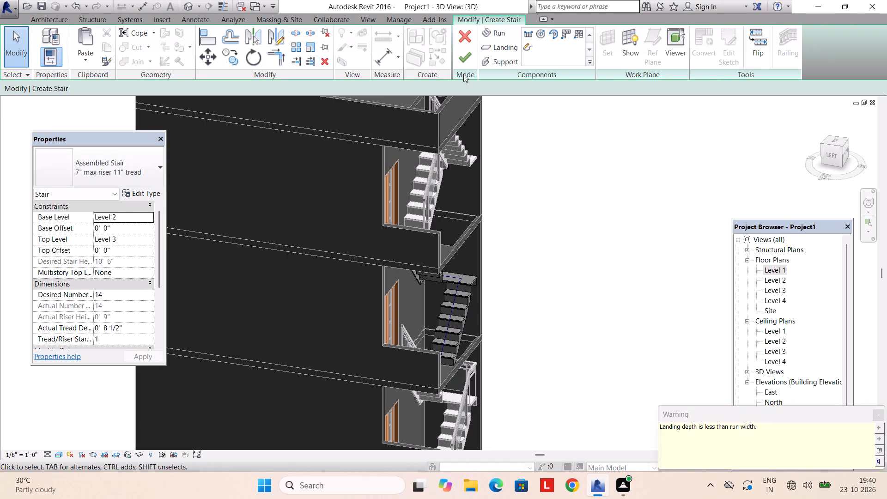
left_click(466, 57)
Edit the Level 3 to Level 4 stair, flip its direction and finish the stair edit.
middle_click_drag(460, 185, 460, 237)
left_click(420, 226, "ctrl")
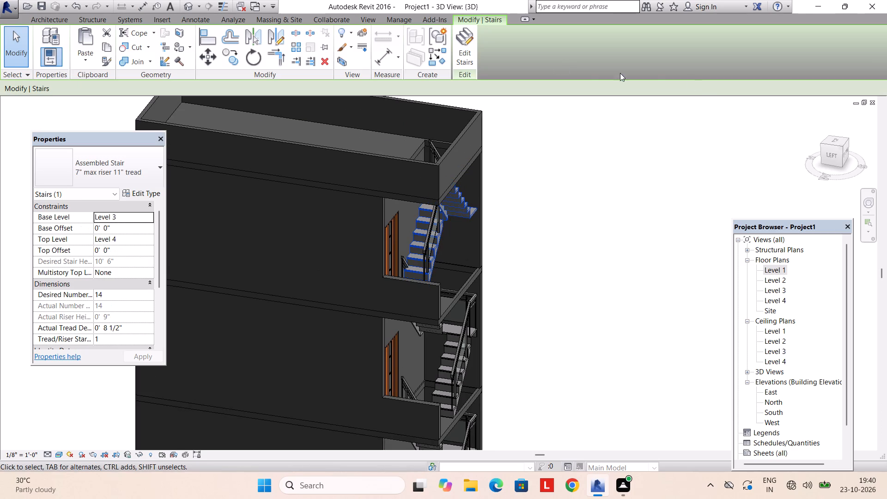
left_click(473, 60)
left_click(761, 49)
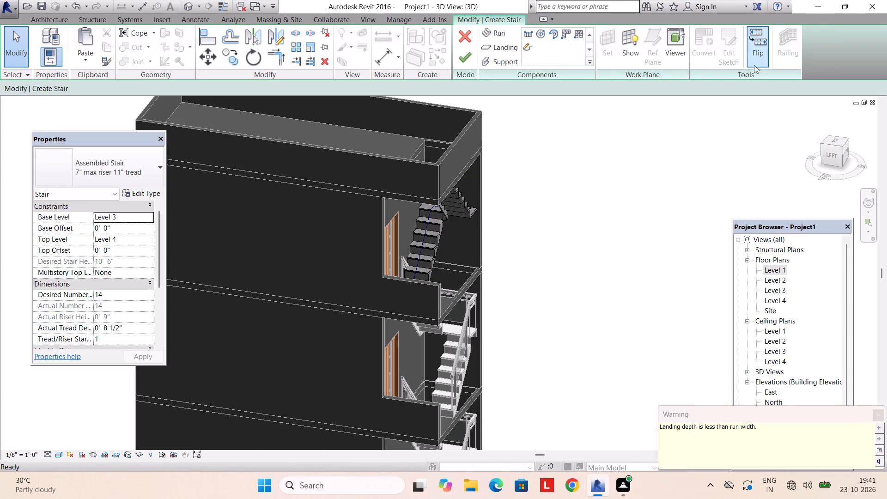
left_click(465, 50)
key("Escape")
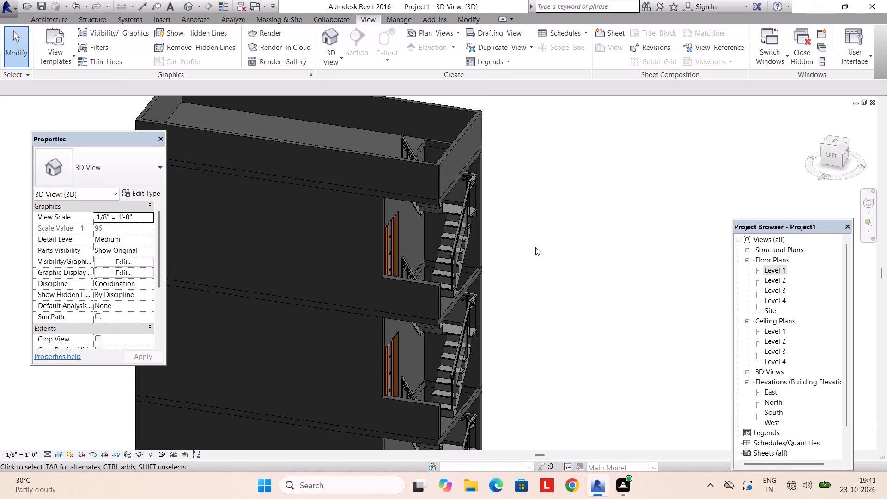
Examine the flipped upper-level stairs, railings and doors in 3D from the building's front and left side.
middle_click_drag(534, 247, 392, 243, "shift")
scroll(392, 243, "down", 4)
middle_click_drag(393, 268, 409, 281)
scroll(401, 289, "up", 2)
middle_click_drag(386, 282, 421, 282)
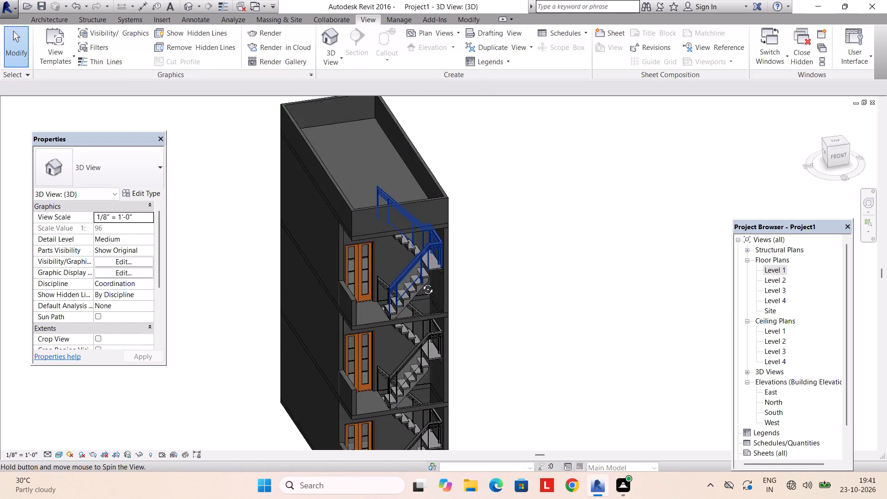
middle_click_drag(421, 282, 454, 287)
scroll(454, 287, "up", 3)
middle_click_drag(565, 338, 468, 247, "shift")
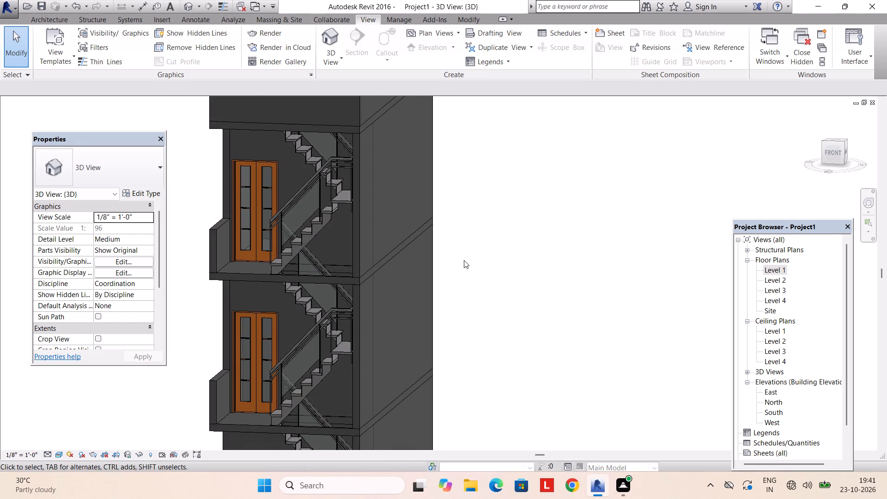
middle_click_drag(377, 286, 402, 223)
middle_click_drag(415, 245, 472, 265, "shift")
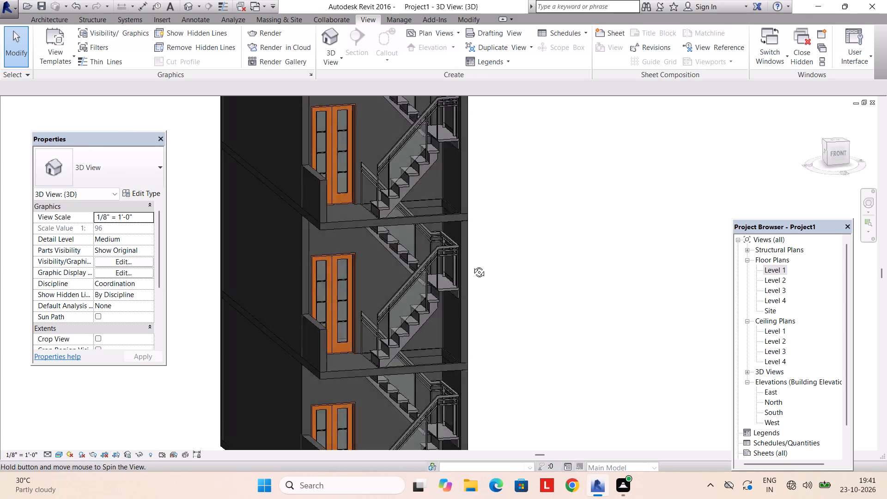
middle_click_drag(472, 265, 498, 291, "shift")
Inspect the Level 1 stair, its landing and railing up close in 3D from the front and left side.
middle_click_drag(476, 280, 413, 170)
middle_click_drag(406, 264, 482, 386, "shift")
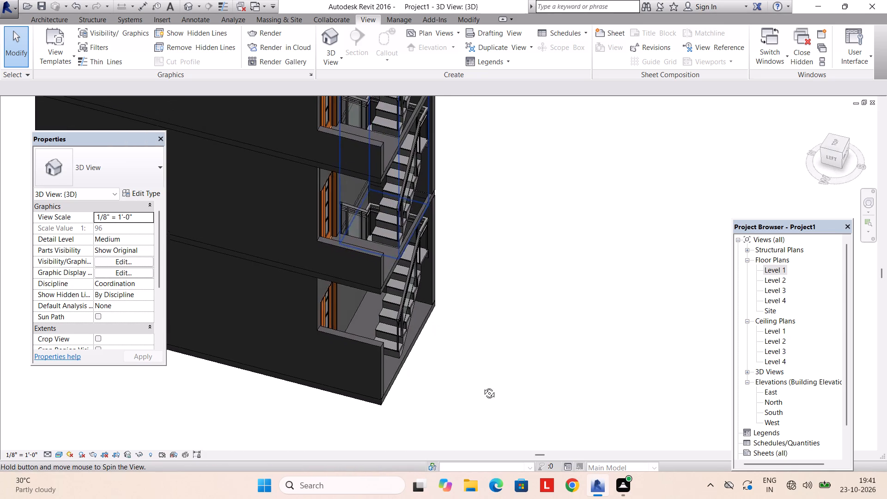
middle_click_drag(482, 386, 341, 316, "shift")
scroll(340, 316, "down", 2)
middle_click_drag(346, 312, 352, 273)
middle_click_drag(359, 313, 343, 293, "shift")
scroll(339, 303, "up", 3)
middle_click_drag(336, 307, 390, 271)
middle_click_drag(394, 301, 414, 306, "shift")
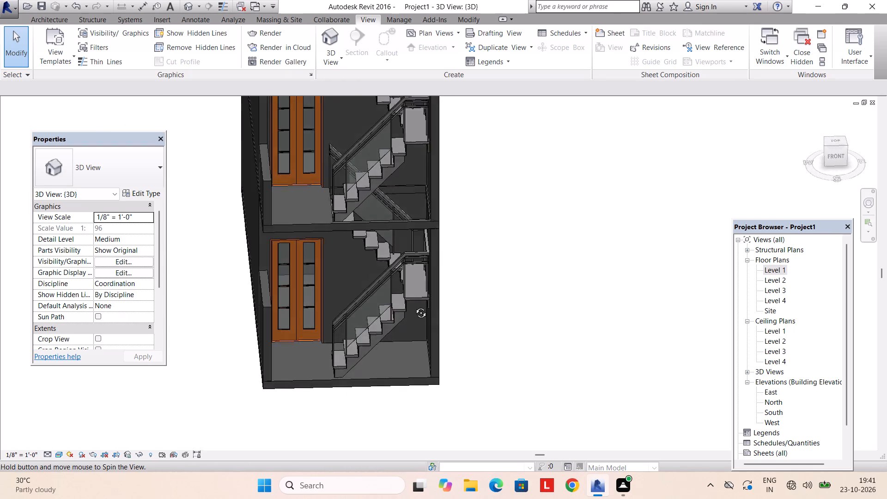
middle_click_drag(414, 306, 402, 291, "shift")
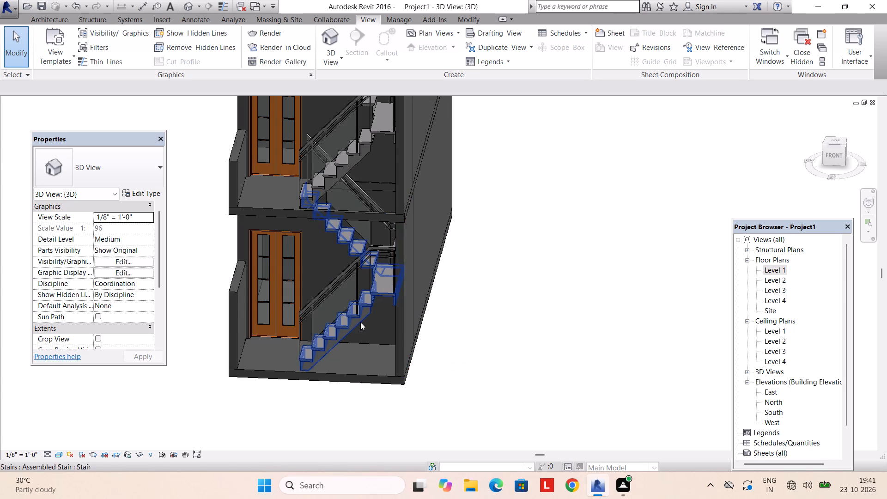
middle_click_drag(336, 359, 488, 463, "shift")
scroll(486, 298, "up", 4)
middle_click_drag(475, 256, 333, 204, "shift")
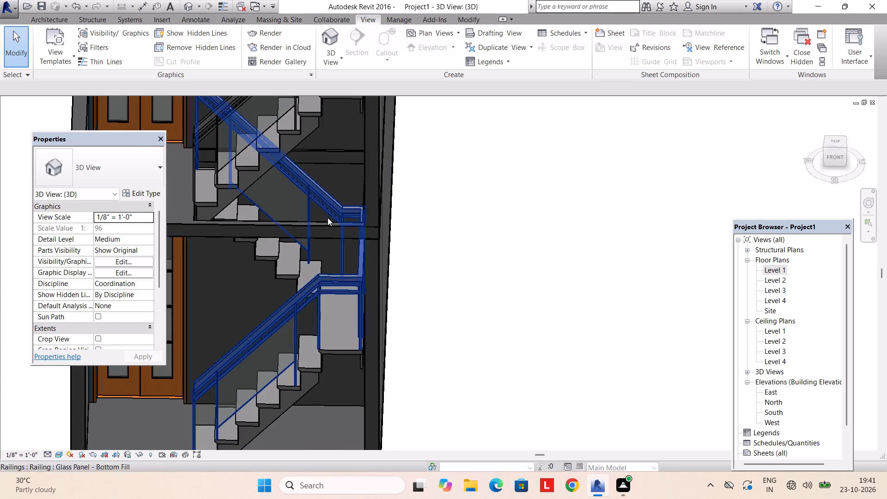
scroll(326, 234, "down", 4)
middle_click_drag(323, 254, 329, 218)
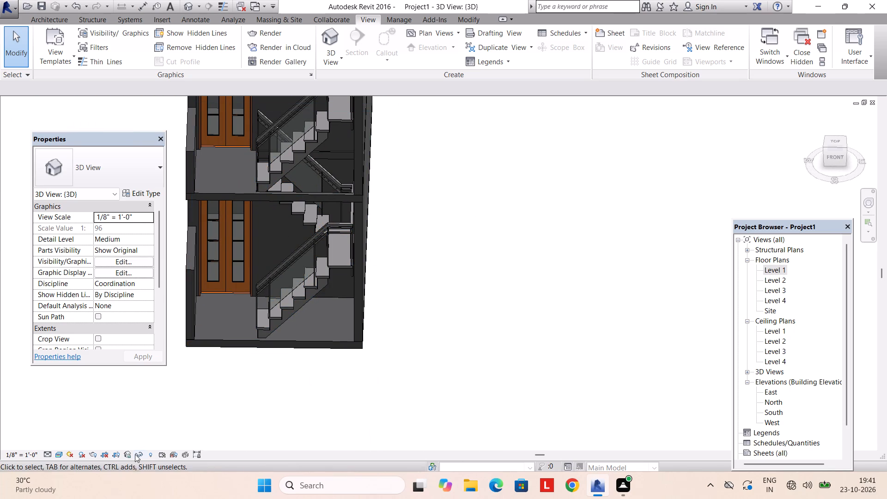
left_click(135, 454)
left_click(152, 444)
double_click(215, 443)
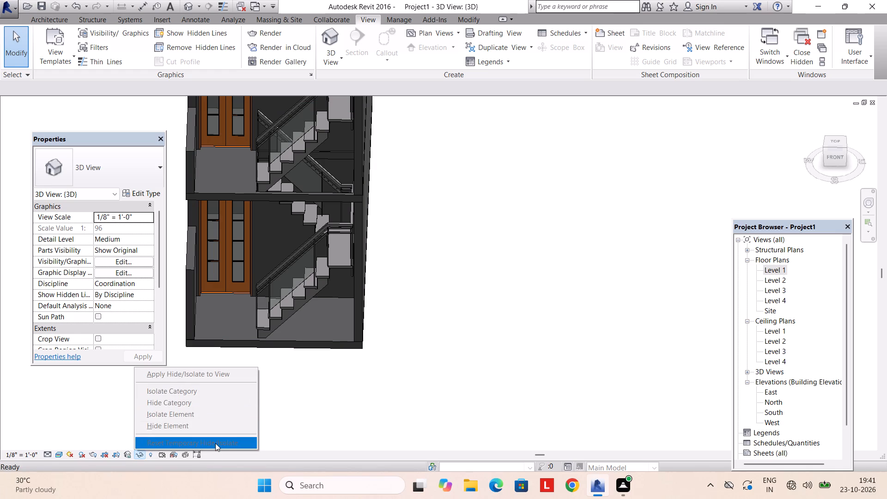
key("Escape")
Check the stair bay on all levels in 3D, looking at stairs, railings, low side walls and roof opening from front and left.
scroll(358, 332, "down", 3)
middle_click_drag(358, 333, 340, 271)
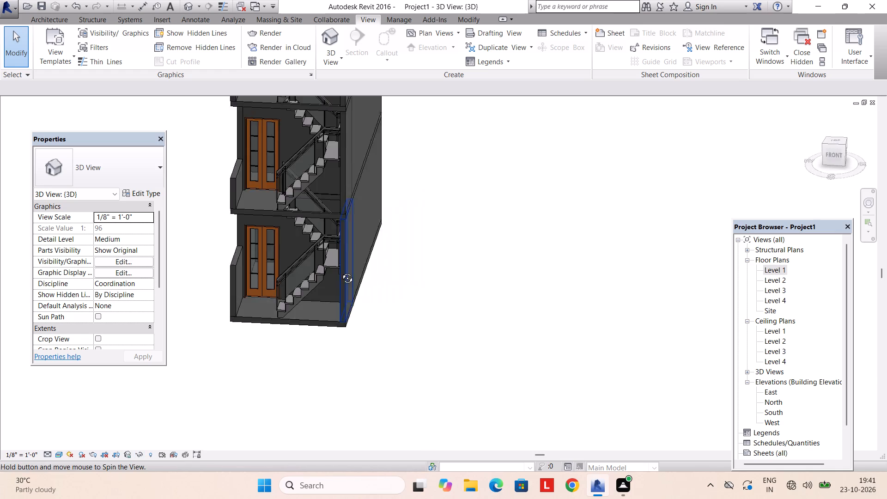
middle_click_drag(340, 271, 340, 249)
scroll(340, 257, "up", 1, "shift")
middle_click_drag(339, 236, 340, 392)
middle_click_drag(334, 381, 409, 335, "shift")
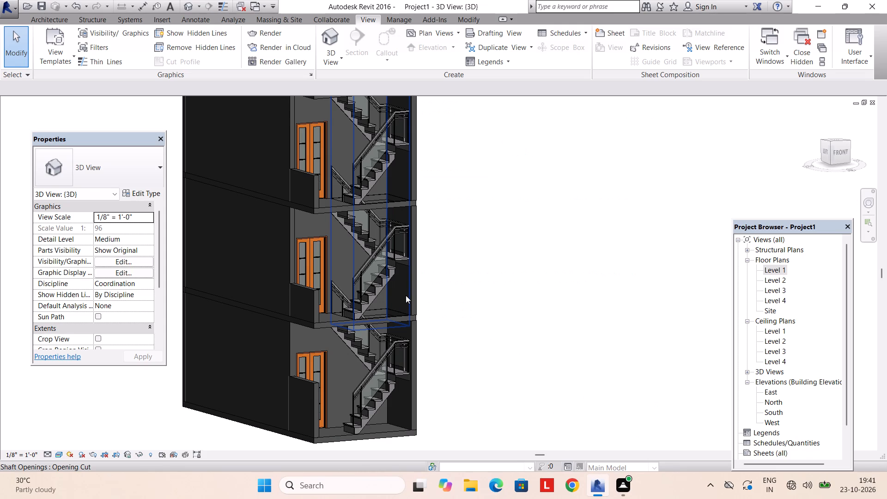
key("Escape")
middle_click_drag(423, 356, 487, 433, "shift")
middle_click_drag(424, 295, 465, 362, "shift")
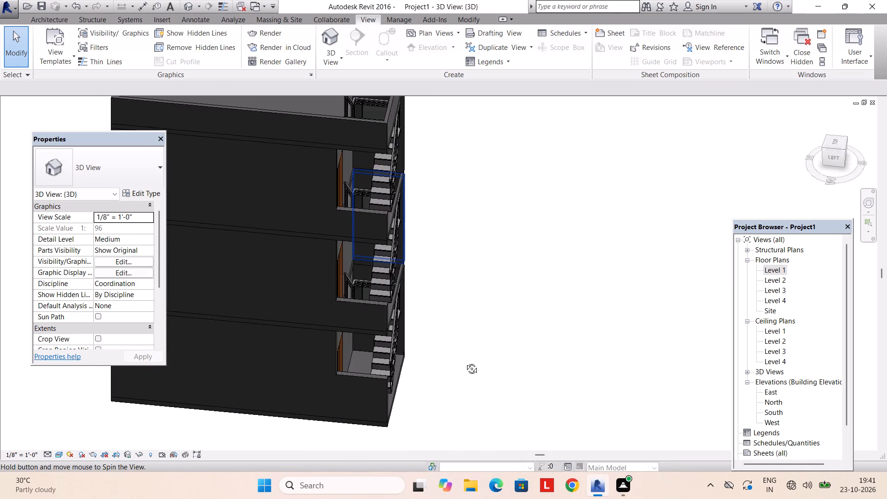
middle_click_drag(465, 362, 474, 354, "shift")
scroll(408, 309, "up", 4)
scroll(390, 281, "up", 1, "shift")
middle_click_drag(391, 279, 420, 223, "shift")
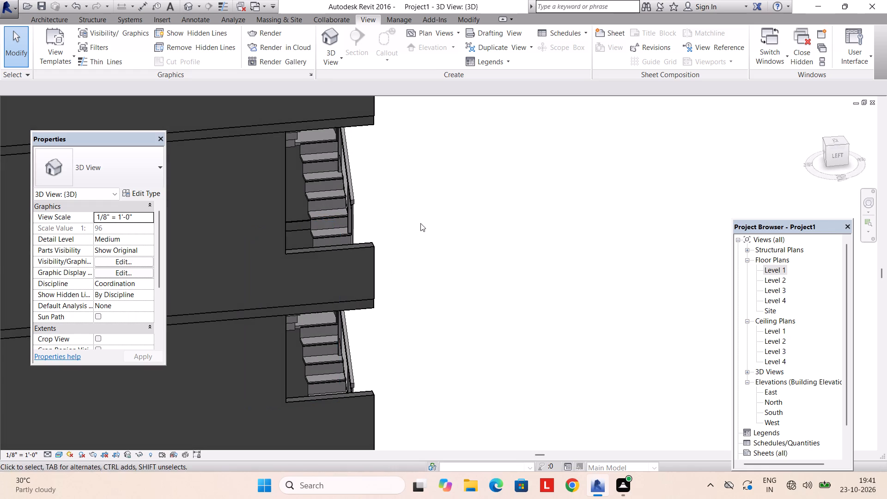
middle_click_drag(425, 225, 301, 277, "shift")
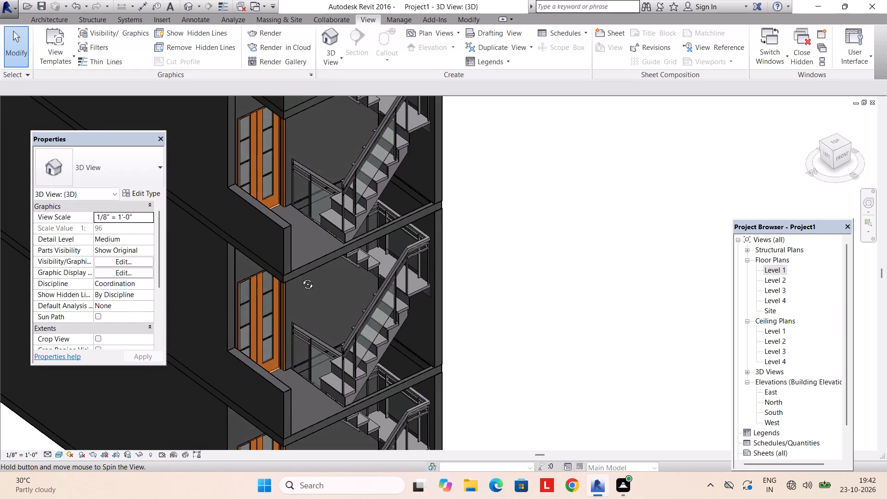
middle_click_drag(301, 277, 253, 268, "shift")
scroll(290, 249, "down", 3)
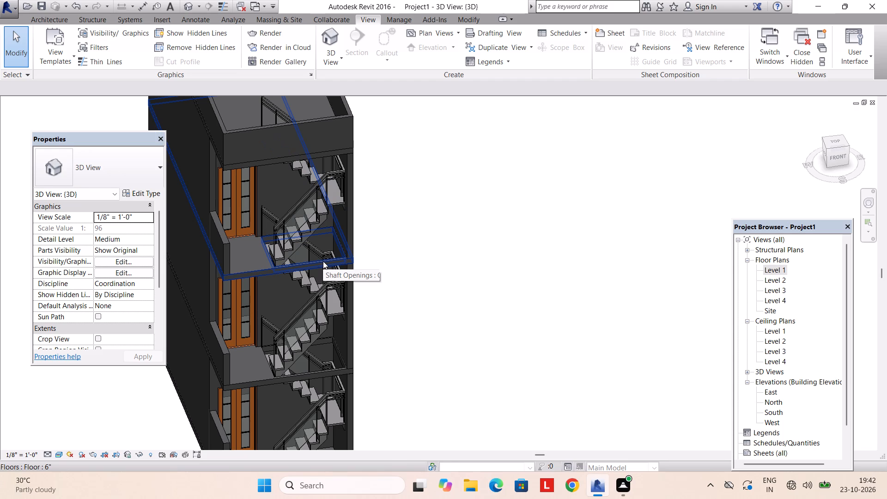
middle_click_drag(325, 335, 381, 320, "shift")
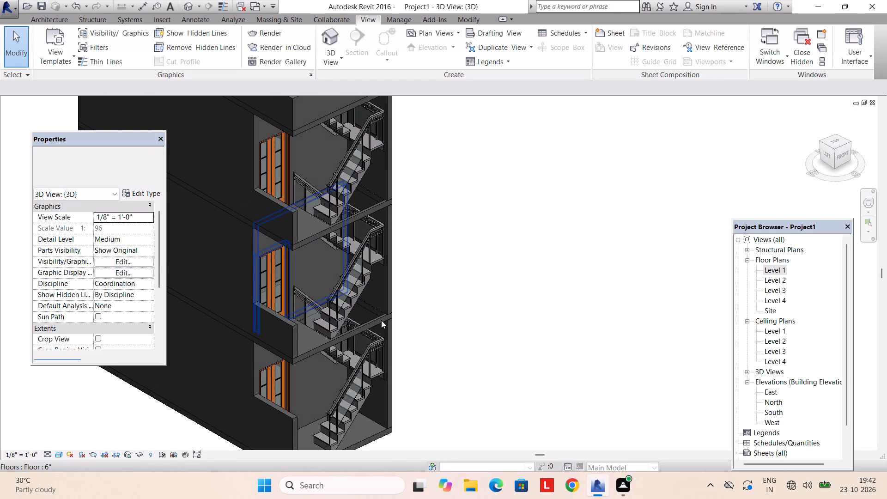
middle_click_drag(371, 313, 480, 314, "shift")
middle_click_drag(358, 232, 392, 354)
middle_click_drag(390, 354, 340, 338, "shift")
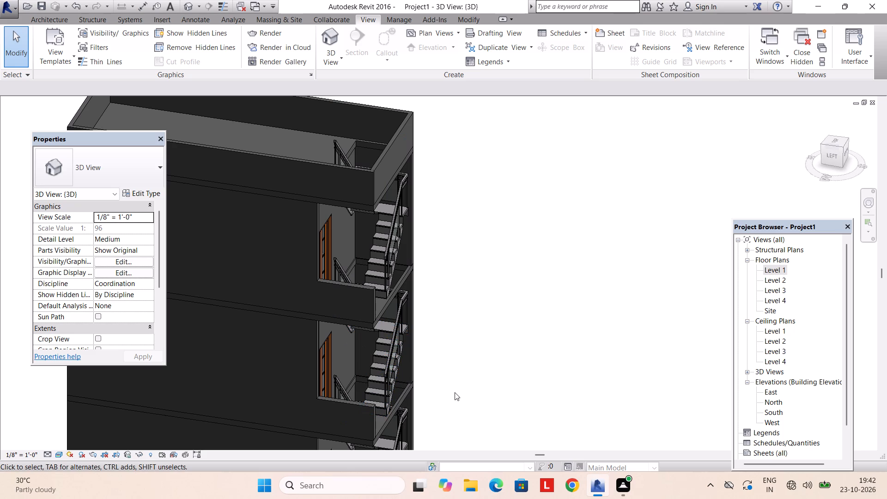
Examine the stair bay, doors and railings on the upper levels in 3D from the front and both sides.
middle_click_drag(452, 382, 316, 306)
scroll(315, 306, "down", 4)
middle_click_drag(315, 306, 316, 313)
middle_click_drag(316, 313, 317, 317, "shift")
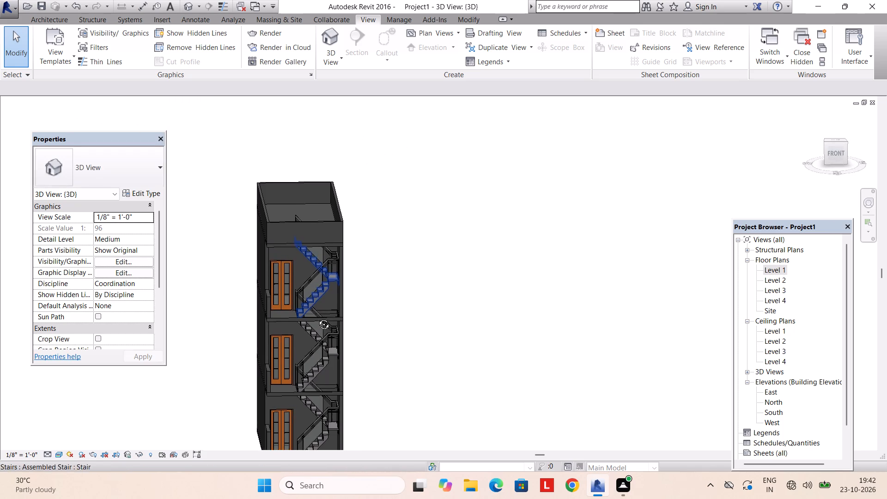
middle_click_drag(317, 317, 369, 363, "shift")
scroll(328, 374, "down", 1, "shift")
scroll(333, 382, "up", 3)
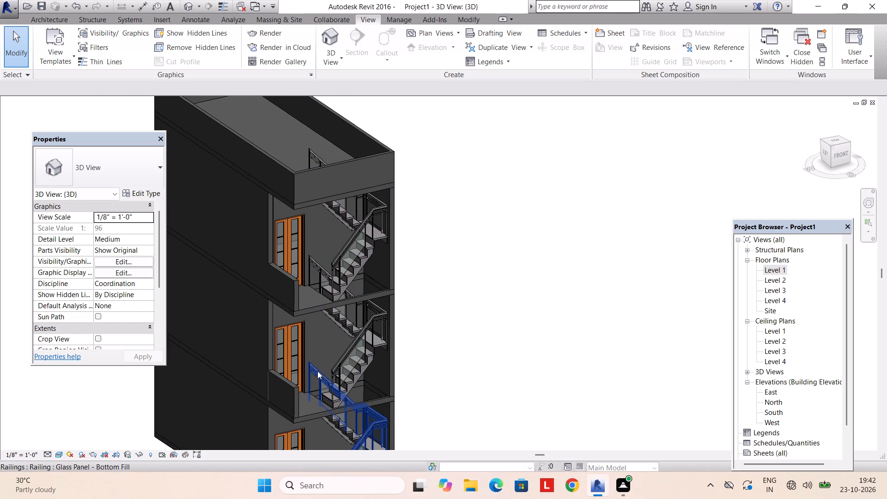
left_click(317, 371)
key("Escape")
middle_click_drag(437, 388, 359, 361, "shift")
scroll(341, 359, "down", 2)
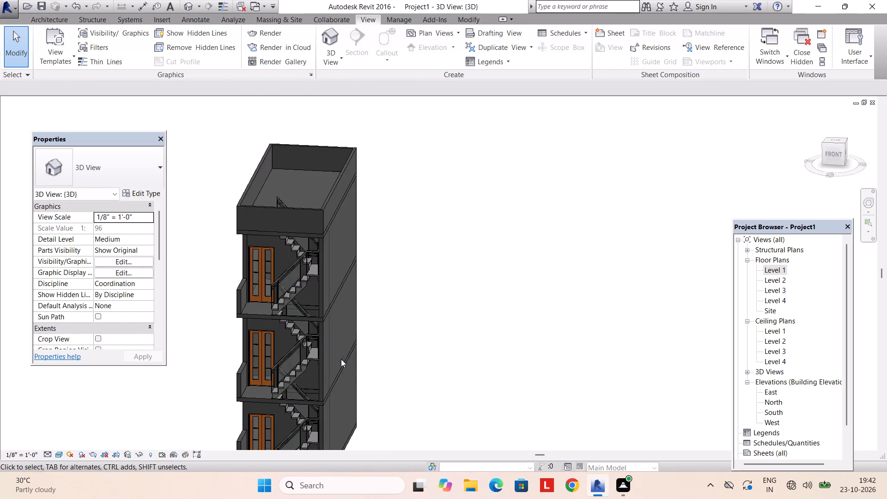
middle_click_drag(340, 359, 399, 436)
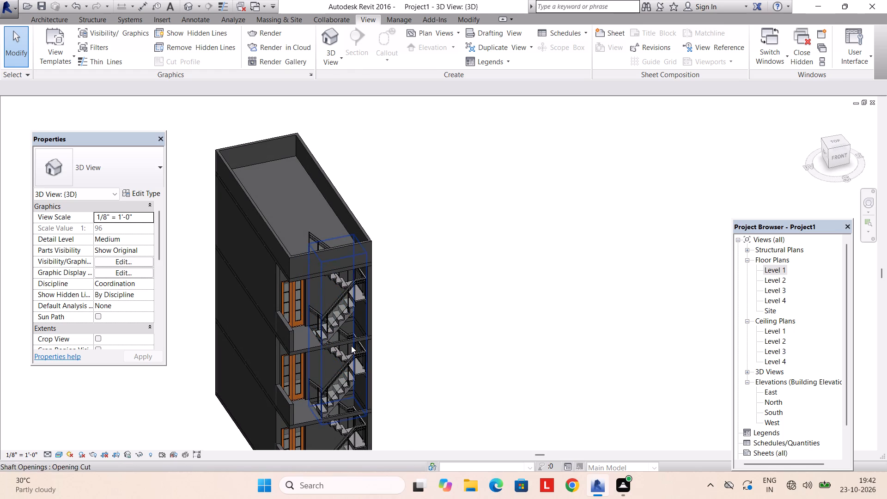
Inspect the bottom steps of the upper-level stairs up close in 3D, where they meet the floor slabs and landings.
scroll(334, 335, "up", 7)
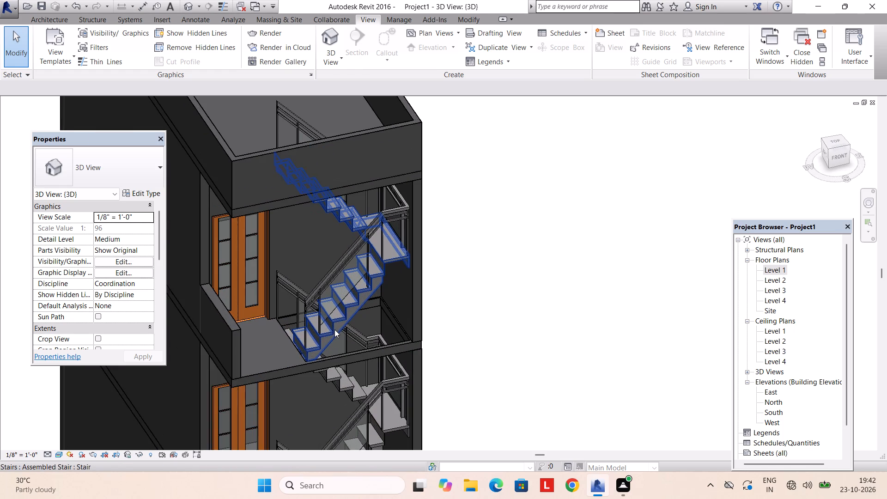
middle_click_drag(323, 350, 300, 370, "shift")
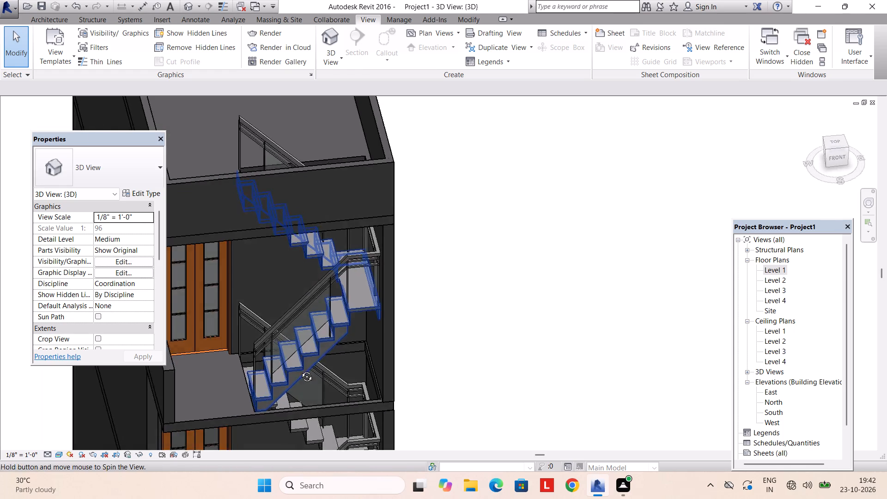
middle_click_drag(300, 370, 295, 373, "shift")
scroll(280, 383, "up", 5)
middle_click_drag(277, 375, 330, 318)
middle_click_drag(324, 353, 276, 358, "shift")
middle_click_drag(273, 358, 415, 295)
scroll(264, 361, "up", 3)
middle_click_drag(255, 364, 318, 353)
middle_click_drag(292, 359, 342, 353, "shift")
scroll(510, 302, "up", 3)
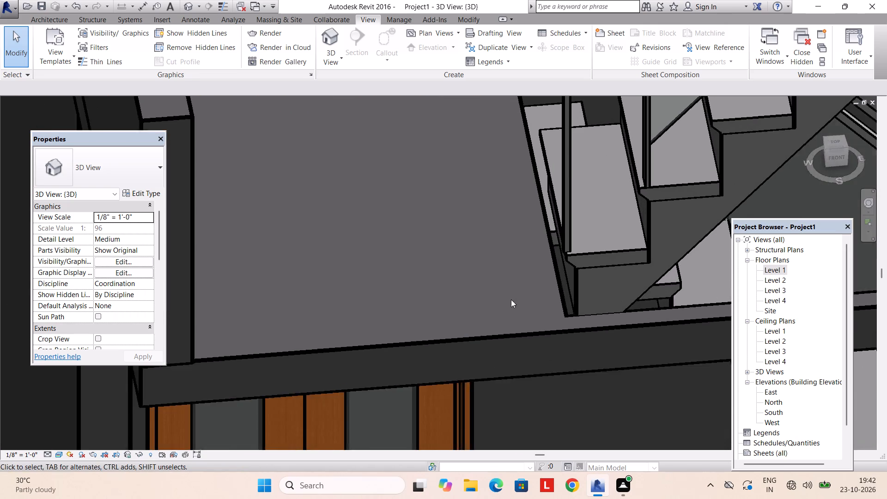
scroll(511, 299, "up", 3)
middle_click_drag(548, 293, 535, 292, "shift")
scroll(515, 296, "down", 3)
middle_click_drag(498, 297, 510, 311, "shift")
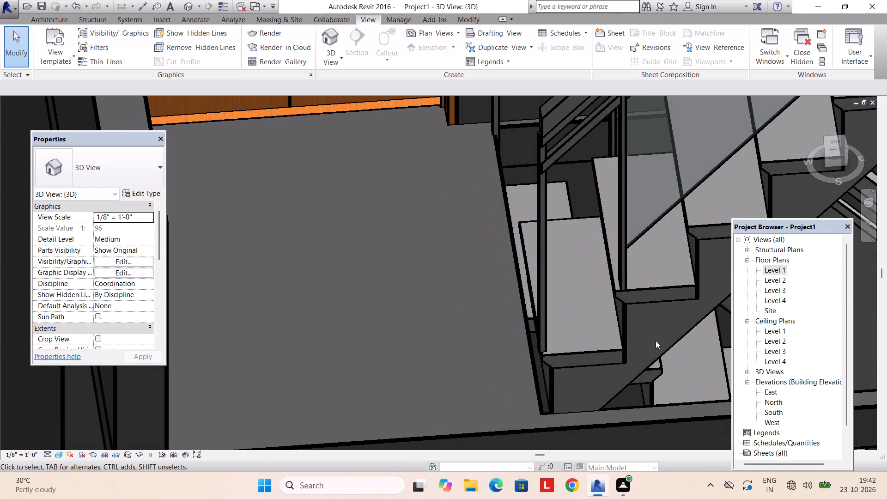
scroll(632, 297, "down", 9)
middle_click_drag(625, 294, 547, 199)
scroll(559, 293, "down", 2)
middle_click_drag(565, 332, 512, 219)
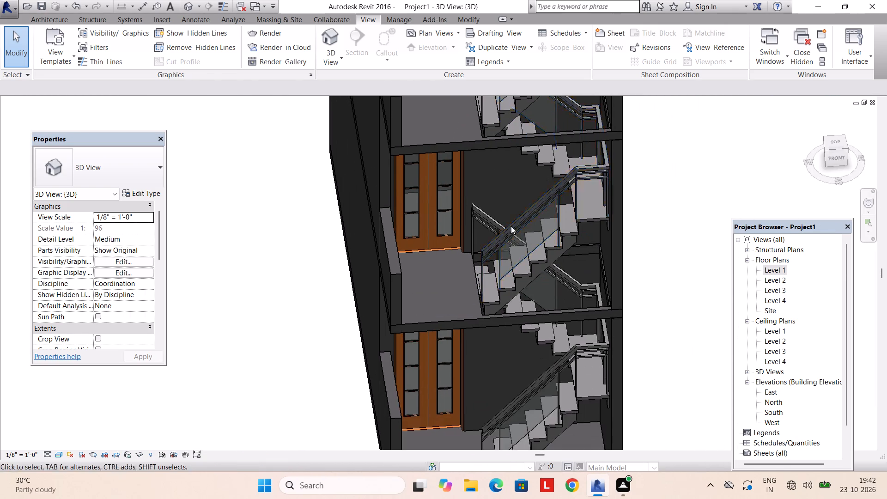
middle_click_drag(492, 348, 487, 252)
scroll(488, 260, "up", 1)
middle_click_drag(481, 264, 433, 293)
scroll(374, 260, "up", 4)
middle_click_drag(373, 256, 383, 260, "shift")
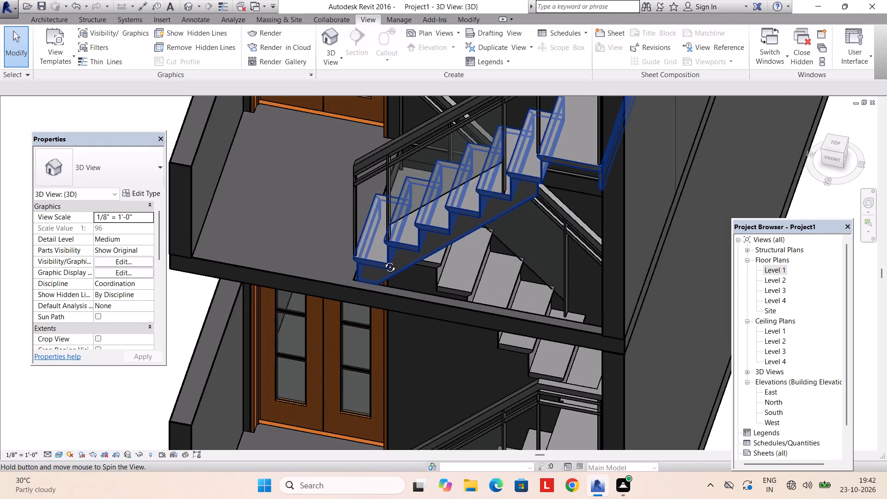
middle_click_drag(383, 260, 453, 253, "shift")
Edit the Level 2 to Level 3 stair, flip its direction and finish the stair edit.
middle_click_drag(592, 179, 537, 284)
middle_click_drag(582, 268, 592, 251, "shift")
scroll(675, 184, "up", 10)
left_click(620, 215)
scroll(612, 237, "down", 4)
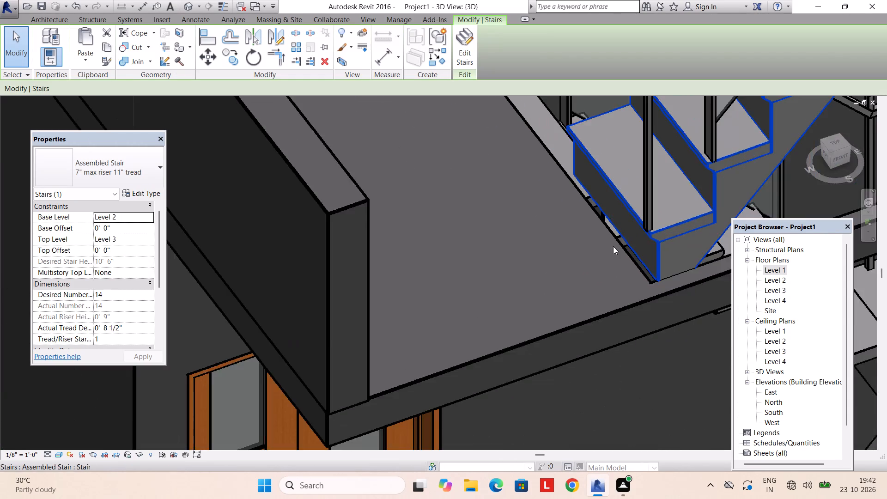
scroll(613, 246, "down", 6)
middle_click_drag(585, 242, 535, 331)
left_click(461, 46)
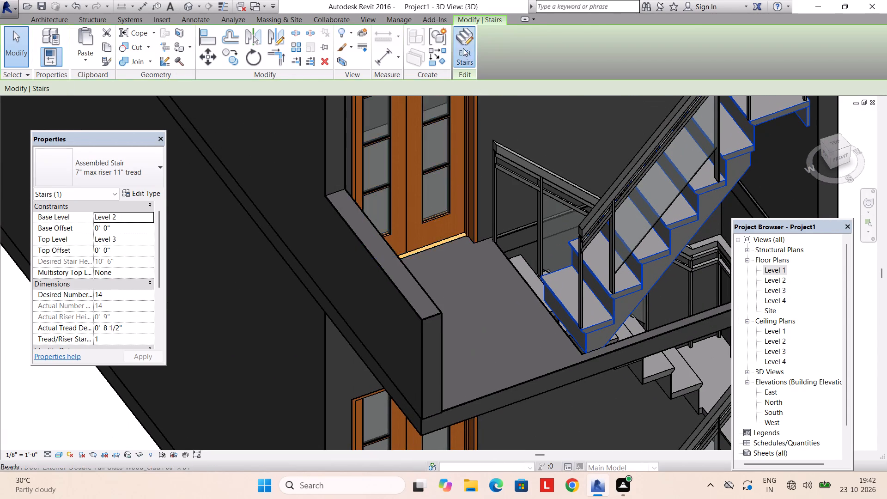
left_click(757, 45)
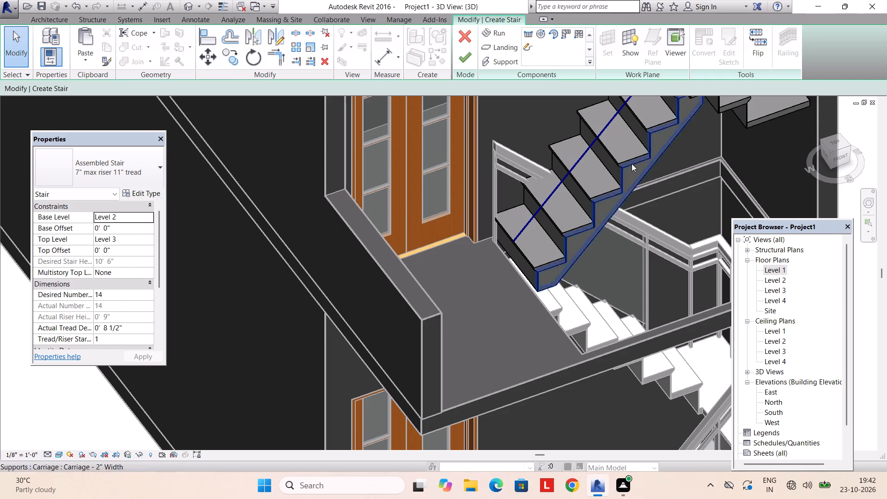
left_click(468, 59)
Edit the Level 1 to Level 2 stair, flip its direction and finish the stair edit.
scroll(599, 197, "down", 5)
middle_click_drag(599, 201, 554, 185)
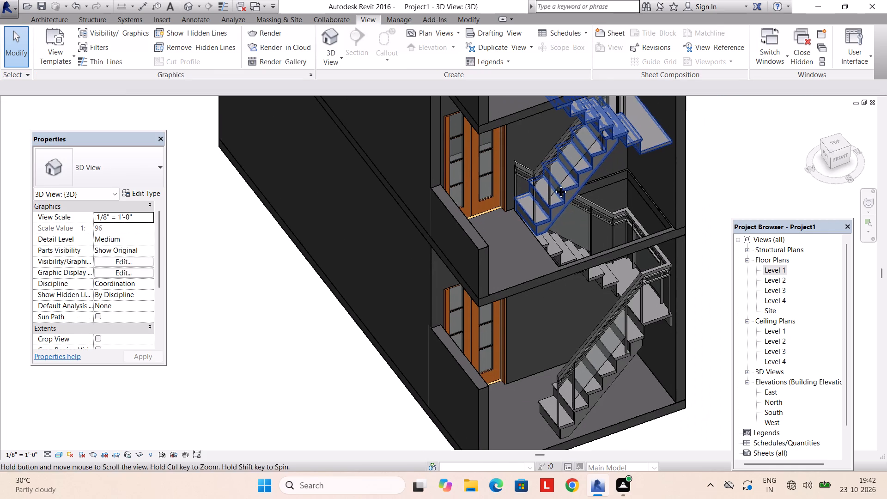
middle_click_drag(554, 185, 549, 180)
left_click(579, 276)
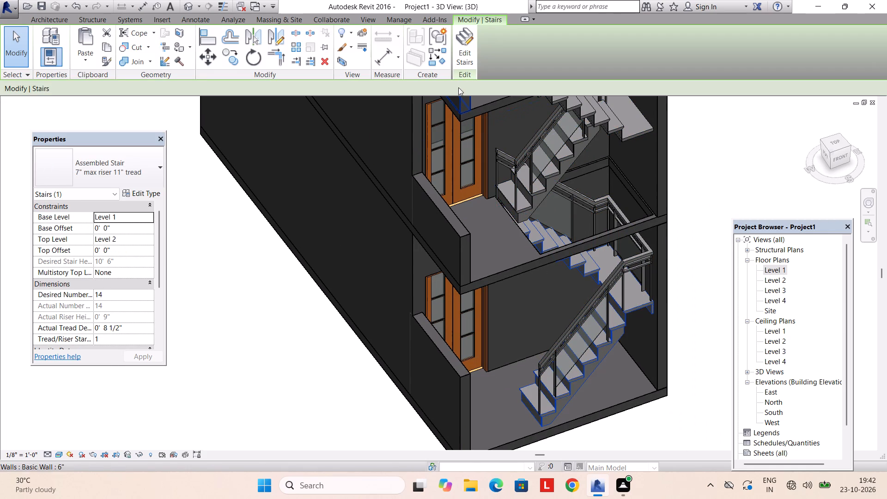
left_click(463, 61)
left_click(755, 60)
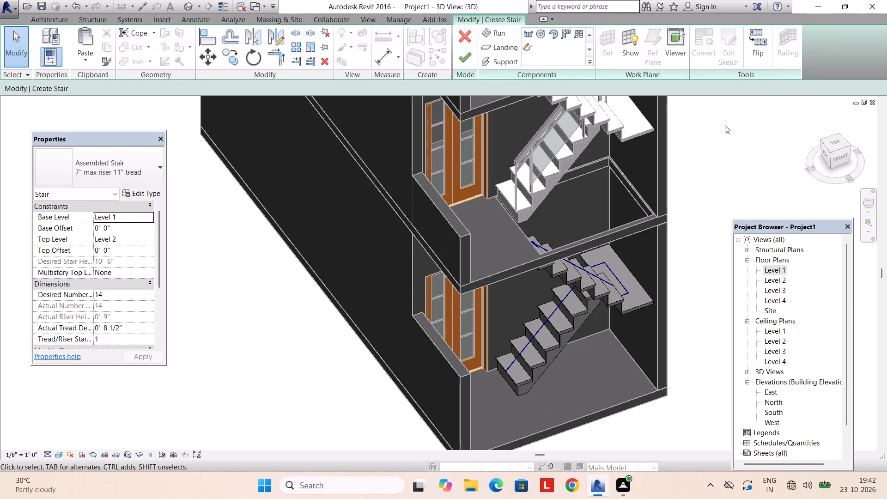
key("Escape")
left_click(469, 58)
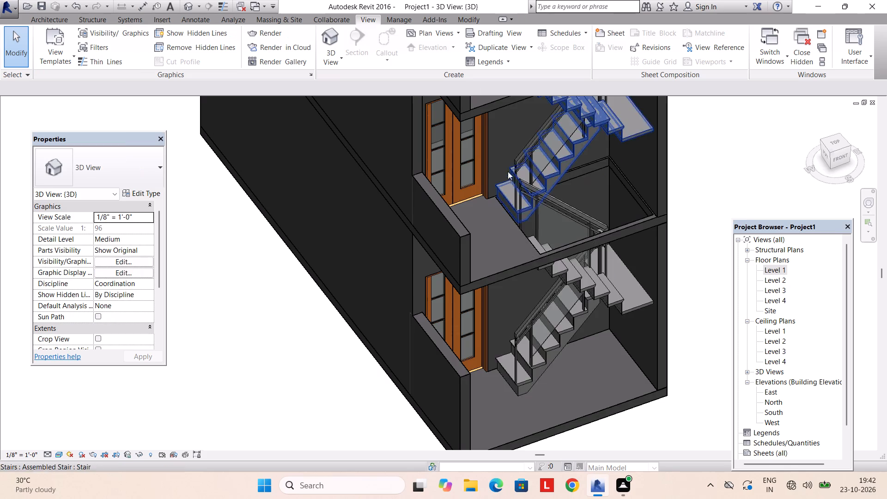
Inspect the Level 2 floor opening in 3D, checking where the lower stair arrives and the upper stair starts.
scroll(516, 192, "up", 6)
key("Escape")
scroll(505, 251, "up", 4)
middle_click_drag(507, 287, 522, 263, "shift")
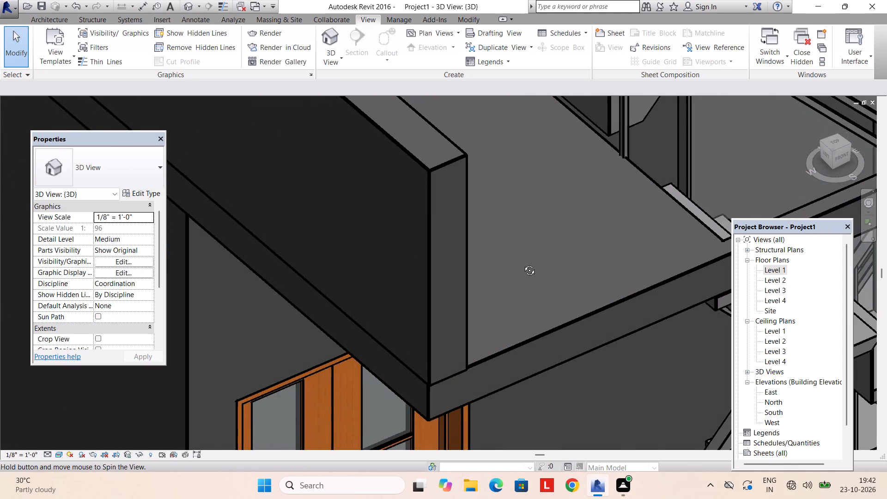
middle_click_drag(522, 263, 522, 263, "shift")
middle_click_drag(576, 204, 509, 347)
middle_click_drag(512, 330, 523, 301, "shift")
middle_click_drag(573, 249, 516, 369)
middle_click_drag(514, 355, 520, 333, "shift")
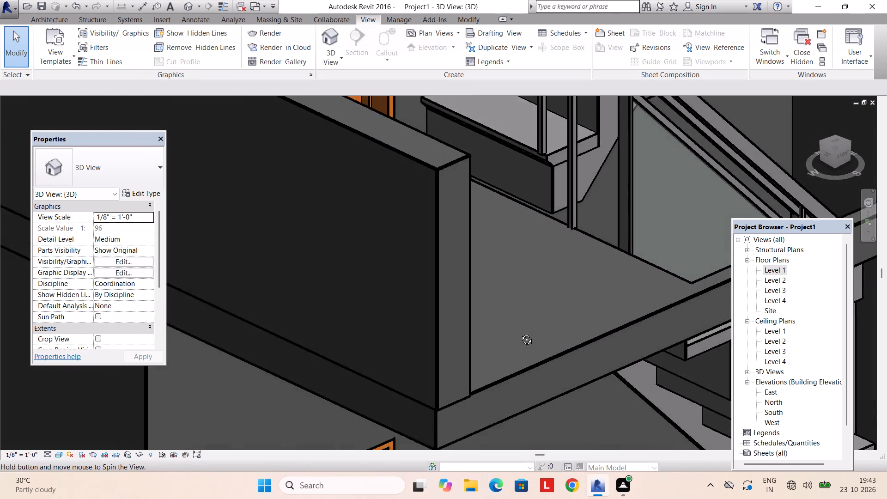
middle_click_drag(520, 333, 522, 321, "shift")
middle_click_drag(578, 239, 506, 376)
middle_click_drag(506, 374, 499, 336, "shift")
middle_click_drag(511, 307, 466, 361)
middle_click_drag(466, 361, 439, 353, "shift")
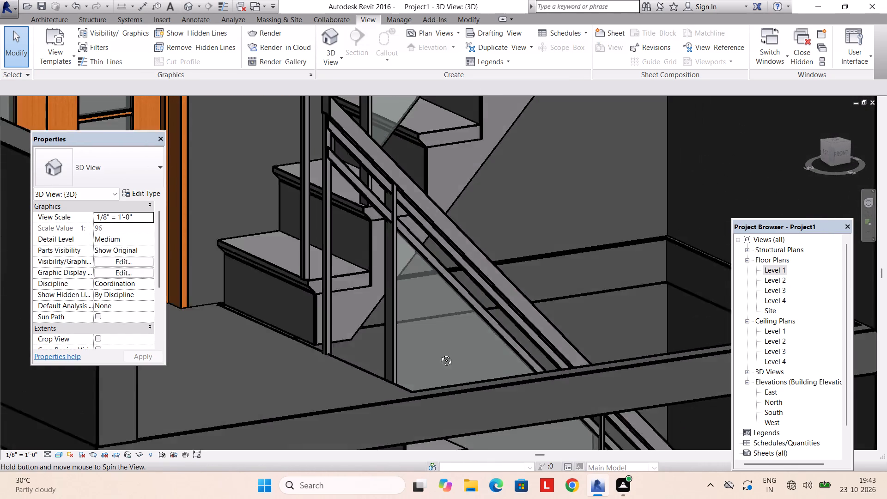
middle_click_drag(439, 353, 425, 365, "shift")
middle_click_drag(431, 364, 534, 315)
middle_click_drag(531, 323, 526, 358, "shift")
middle_click_drag(526, 356, 552, 296)
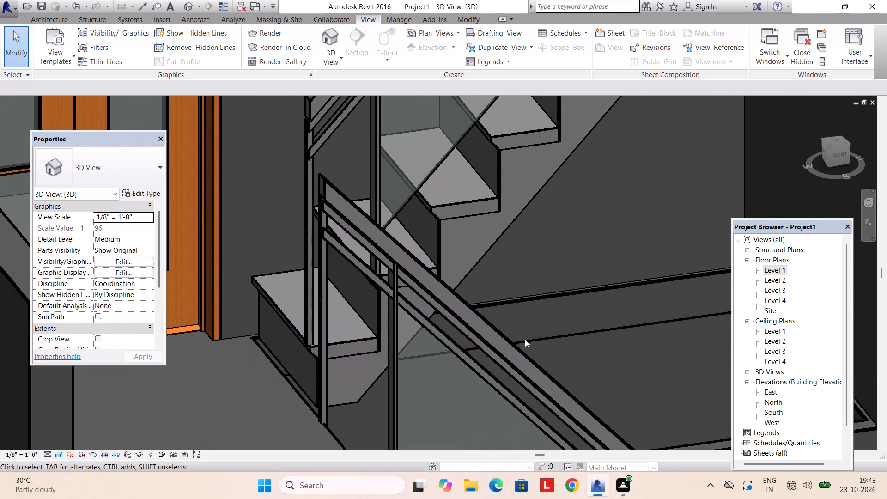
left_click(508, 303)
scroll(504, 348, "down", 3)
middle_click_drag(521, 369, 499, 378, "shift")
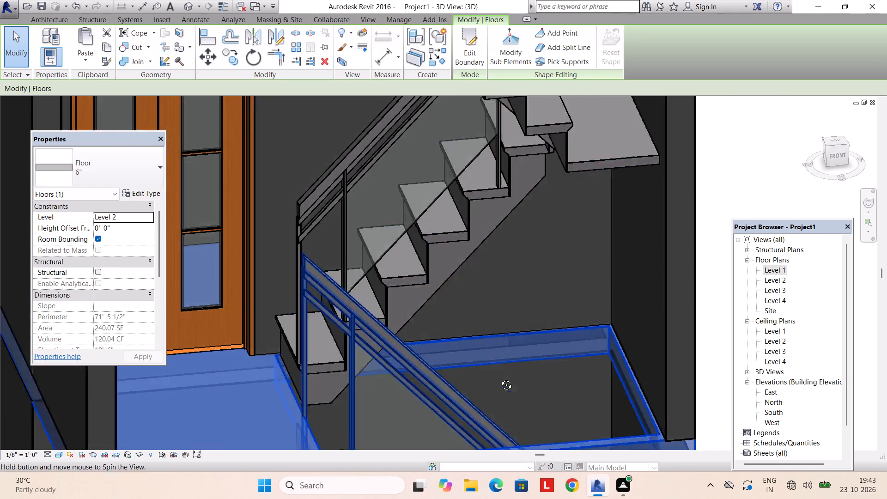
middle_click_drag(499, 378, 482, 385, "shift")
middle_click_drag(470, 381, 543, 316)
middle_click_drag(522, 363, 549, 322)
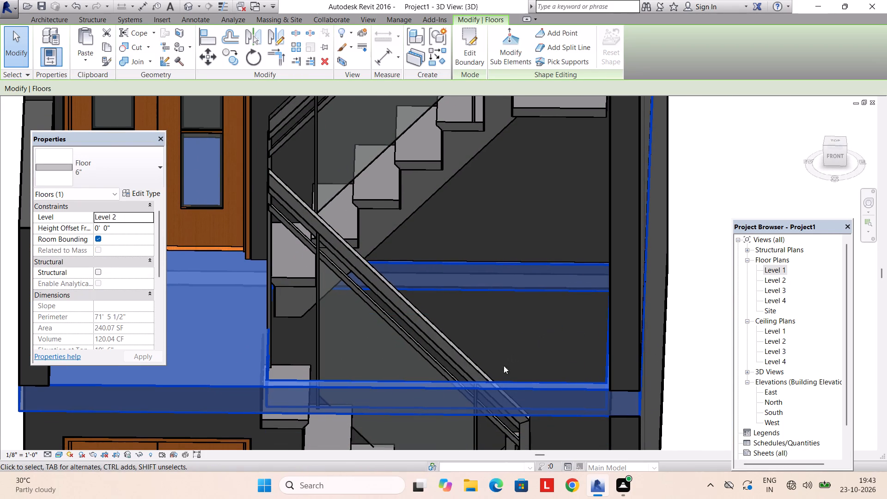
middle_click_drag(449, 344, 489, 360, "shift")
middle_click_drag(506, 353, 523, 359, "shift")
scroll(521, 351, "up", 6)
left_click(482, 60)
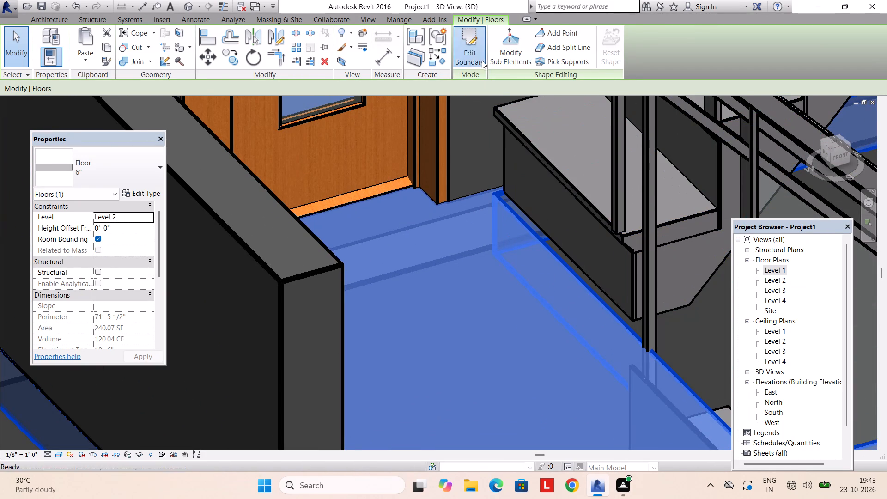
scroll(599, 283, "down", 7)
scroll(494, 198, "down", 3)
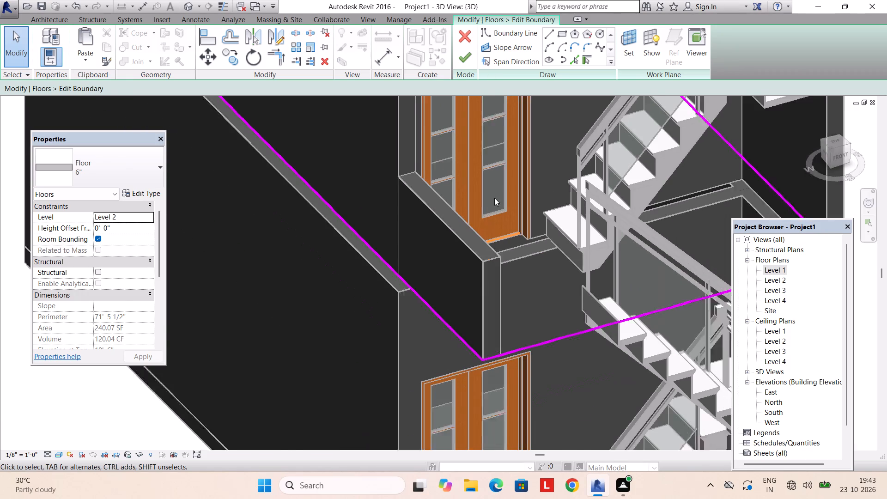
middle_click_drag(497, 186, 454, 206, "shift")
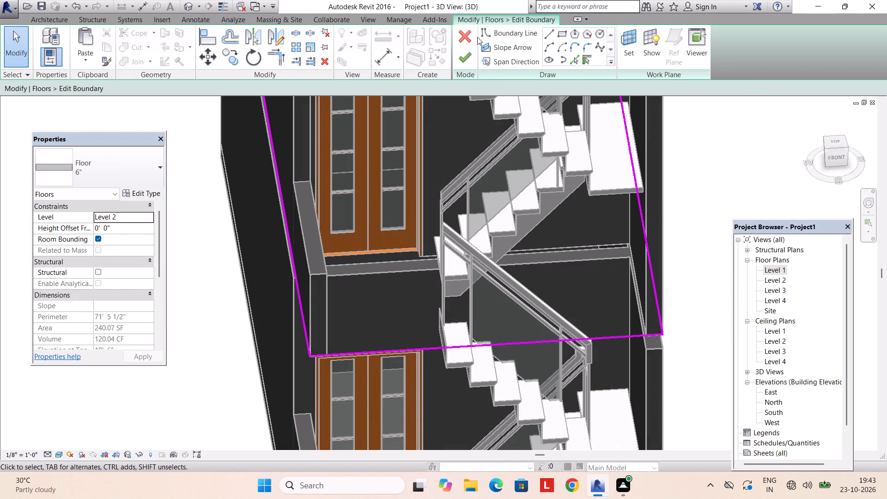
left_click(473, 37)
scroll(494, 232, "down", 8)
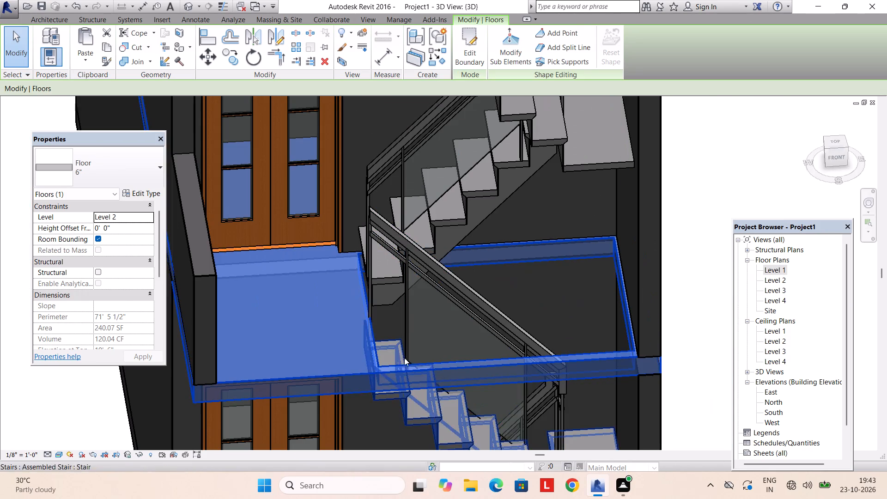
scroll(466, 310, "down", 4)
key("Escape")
Edit the Level 3 to Level 4 stair, flip its direction and finish the stair edit.
scroll(533, 274, "down", 3)
middle_click_drag(534, 290, 518, 278)
scroll(530, 297, "down", 3)
middle_click_drag(521, 316, 530, 286)
middle_click_drag(522, 271, 520, 359)
middle_click_drag(499, 328, 567, 321, "shift")
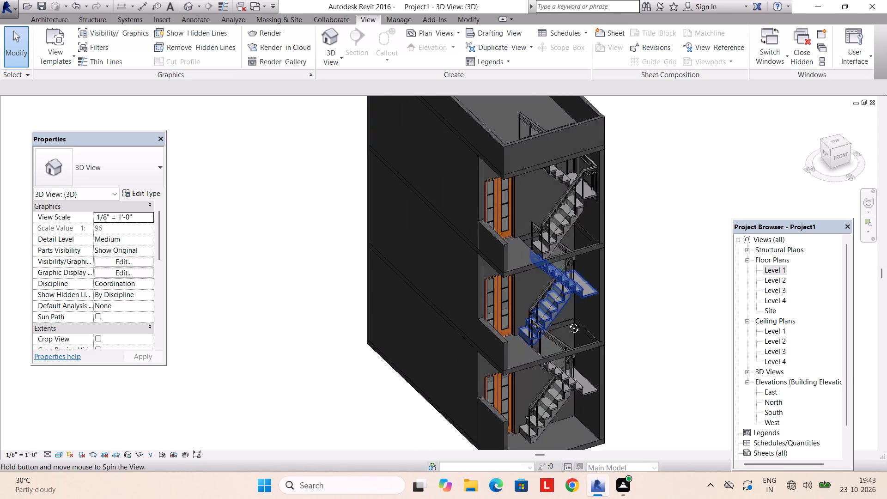
middle_click_drag(567, 321, 635, 314, "shift")
middle_click_drag(626, 269, 591, 327)
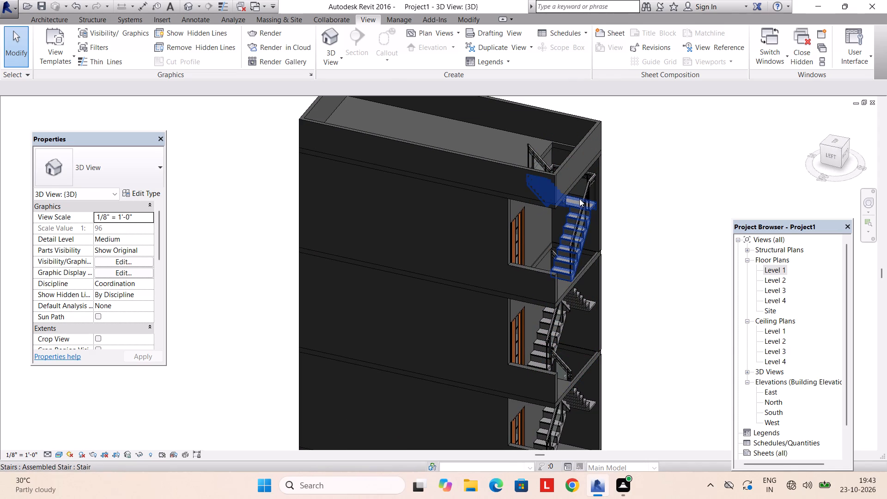
left_click(579, 199)
left_click(462, 53)
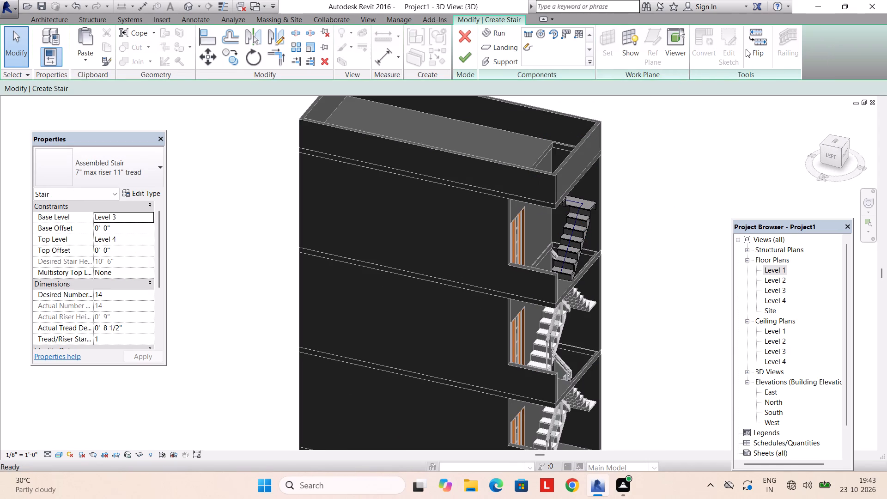
left_click(752, 49)
left_click(466, 57)
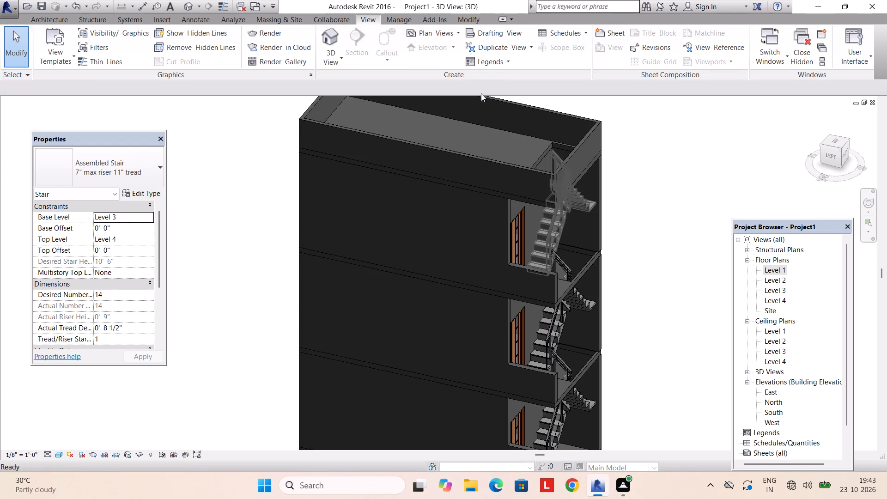
key("Escape")
Check the flipped stairs on all levels and the roof opening in 3D from the front, top and left side.
middle_click_drag(588, 274, 494, 261, "shift")
scroll(494, 260, "down", 3)
middle_click_drag(495, 264, 447, 283, "shift")
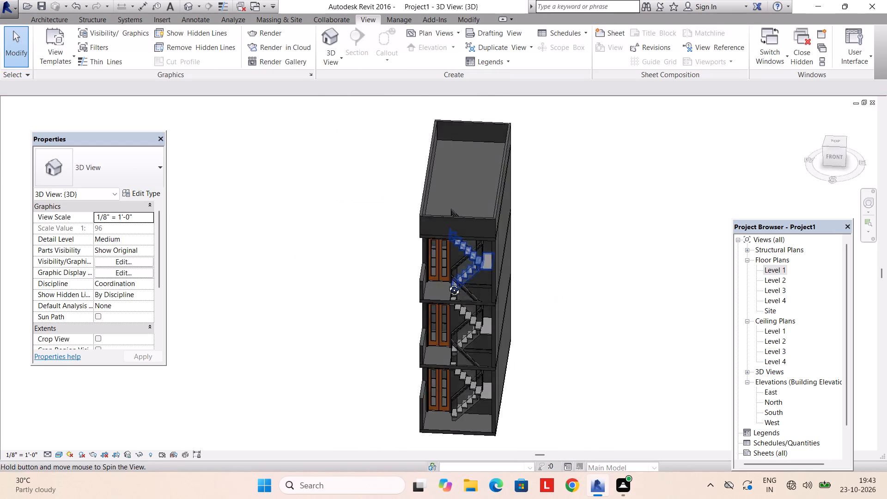
middle_click_drag(447, 283, 526, 421, "shift")
scroll(443, 301, "down", 1, "shift")
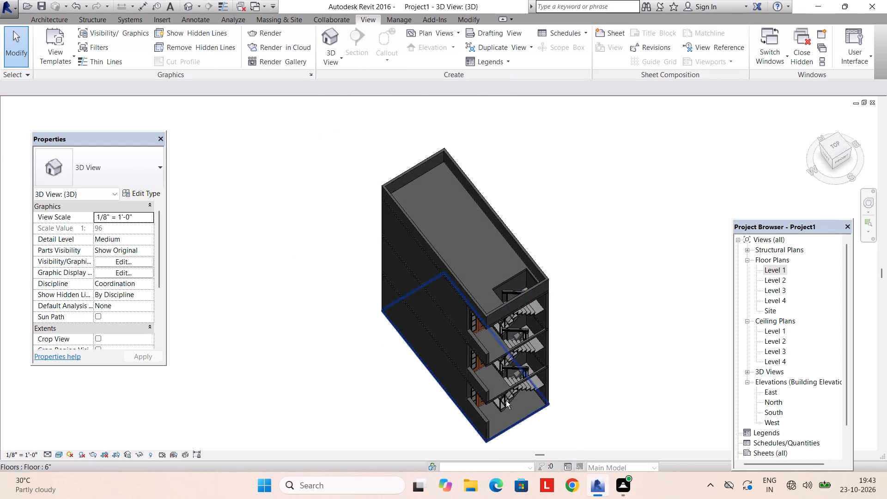
scroll(441, 329, "up", 4)
middle_click_drag(540, 303, 649, 348)
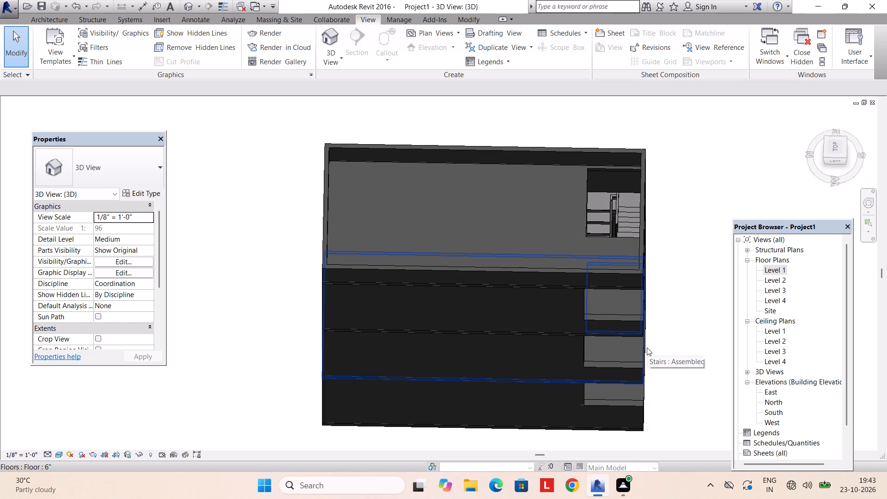
middle_click_drag(644, 278, 614, 285, "shift")
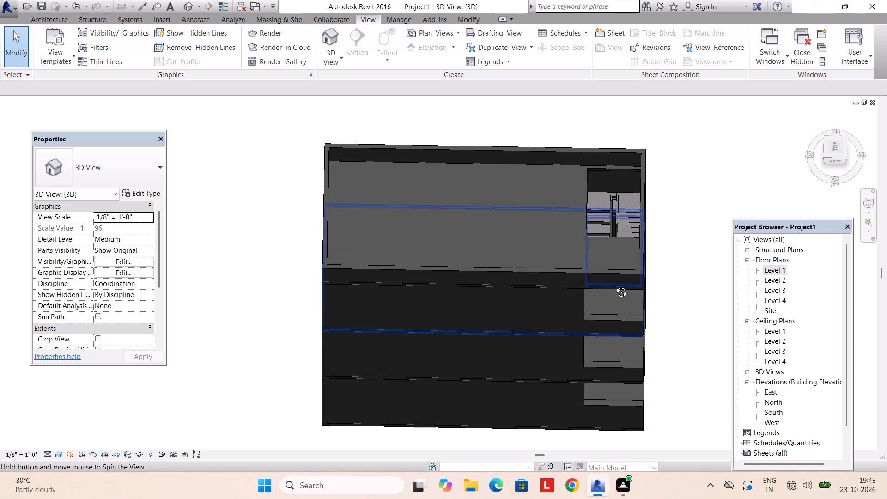
Examine the open stair bay, doors and parapet on the upper levels in 3D from the front and both front corners.
middle_click_drag(614, 285, 476, 203, "shift")
middle_click_drag(488, 242, 471, 148, "shift")
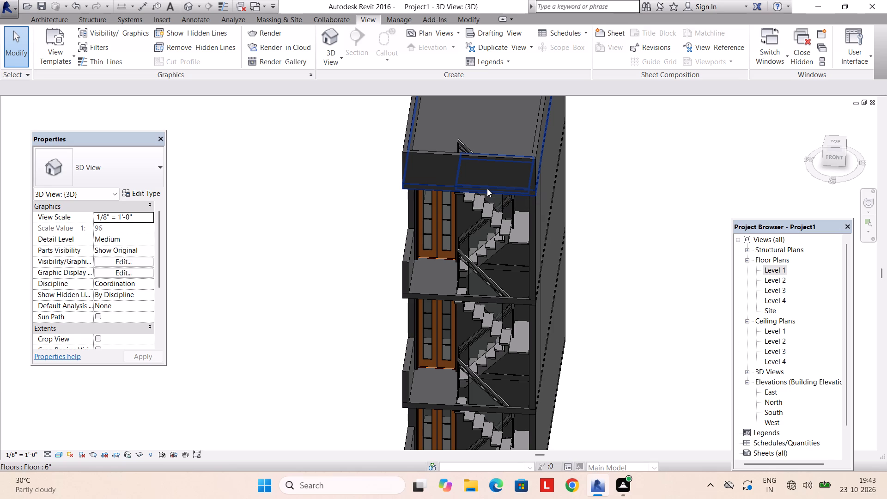
middle_click_drag(486, 187, 485, 136, "shift")
scroll(486, 187, "down", 1, "shift")
middle_click_drag(481, 183, 467, 294)
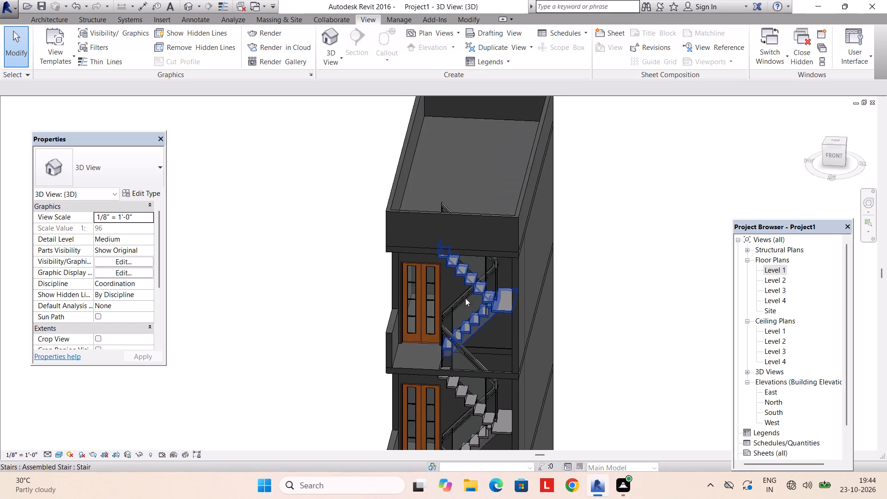
middle_click_drag(466, 282, 479, 192, "shift")
middle_click_drag(409, 306, 389, 246)
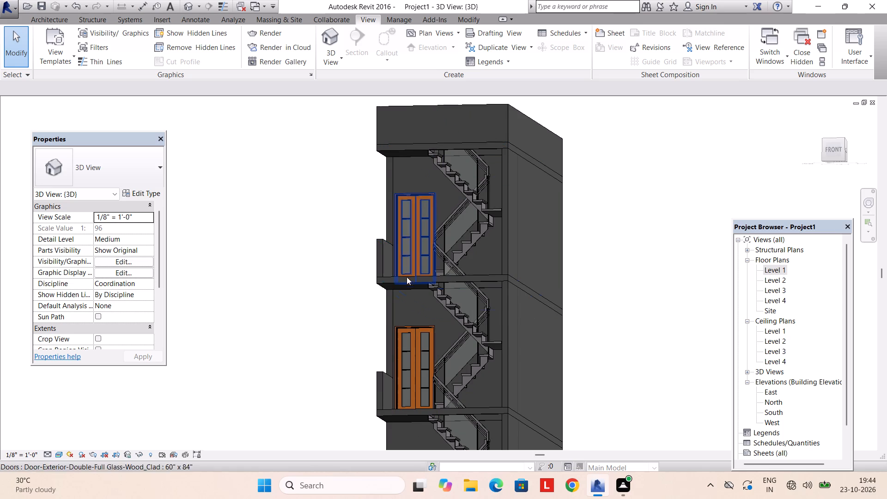
middle_click_drag(392, 426, 438, 403)
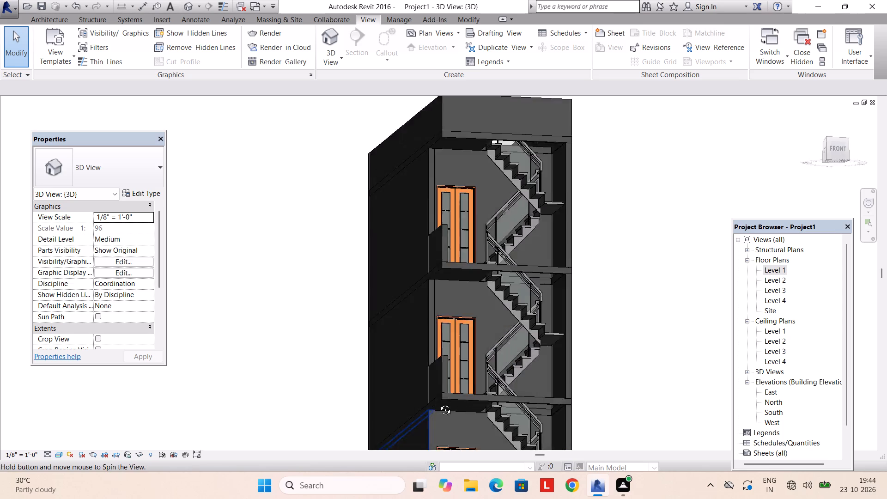
middle_click_drag(438, 403, 406, 422)
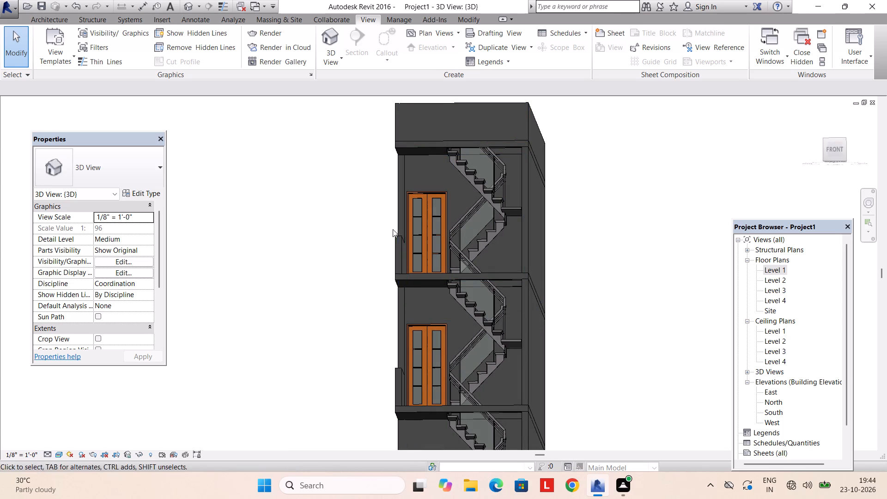
middle_click_drag(524, 299, 535, 336)
scroll(527, 301, "down", 1, "shift")
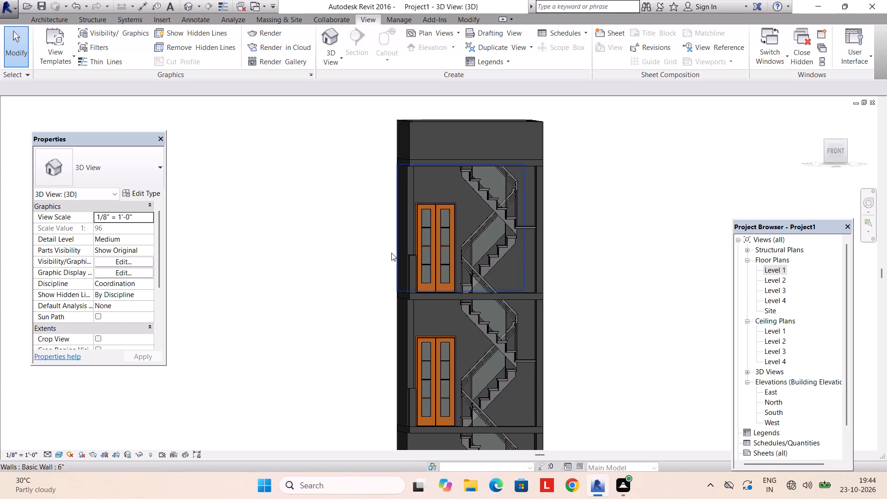
middle_click_drag(437, 277, 436, 257)
scroll(525, 408, "up", 1)
middle_click_drag(524, 408, 510, 363)
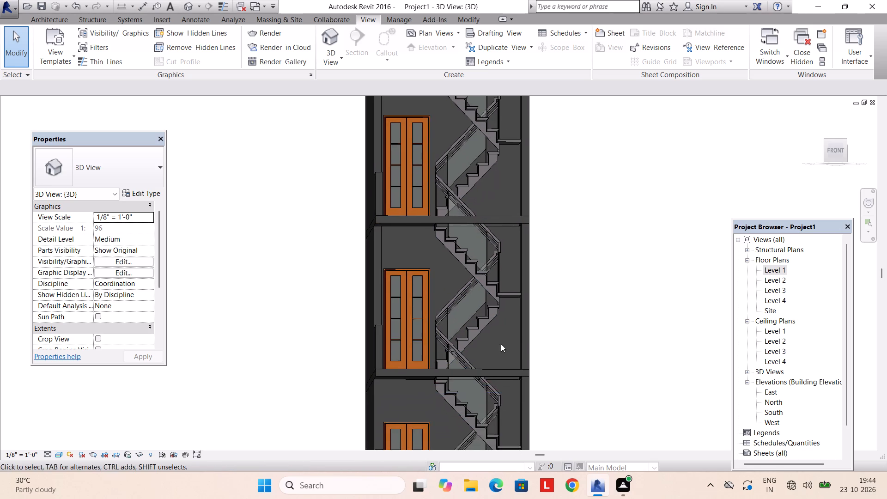
Inspect the stair landings, top treads and floor edges close up in 3D on the intermediate and top levels.
scroll(500, 340, "down", 4)
middle_click_drag(500, 340, 488, 326, "shift")
scroll(490, 291, "up", 3)
middle_click_drag(500, 313, 511, 402, "shift")
scroll(516, 390, "up", 3)
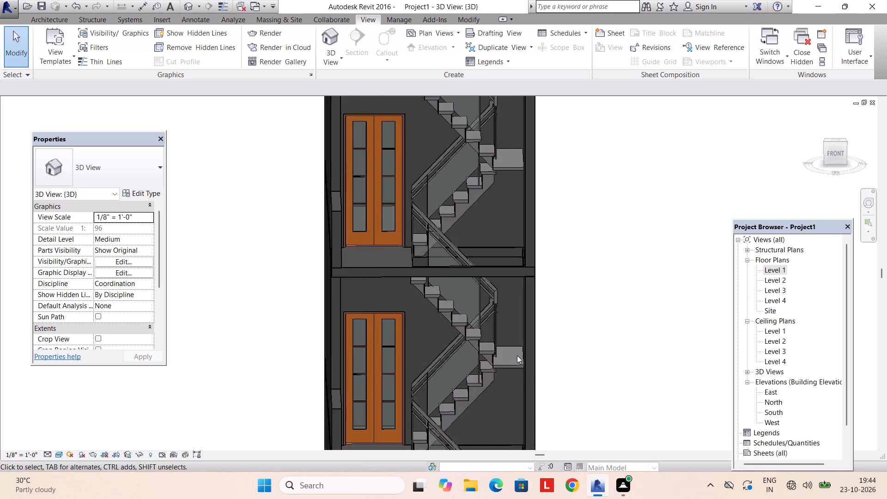
middle_click_drag(516, 366, 542, 417)
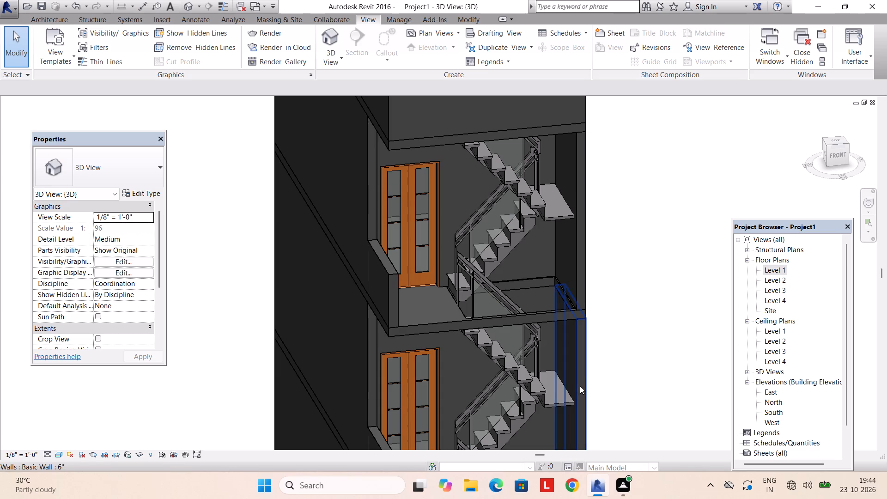
scroll(559, 386, "up", 3)
middle_click_drag(559, 385, 513, 283)
scroll(512, 281, "down", 2)
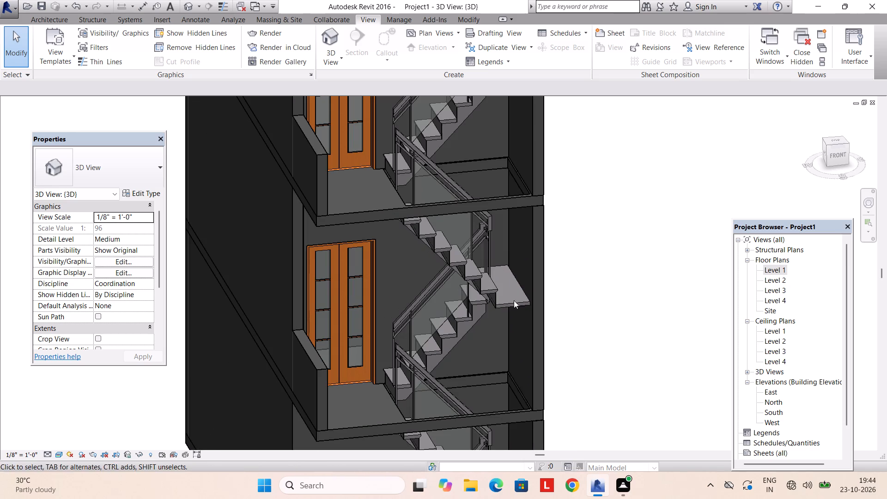
middle_click_drag(521, 316, 484, 356)
scroll(439, 354, "up", 2)
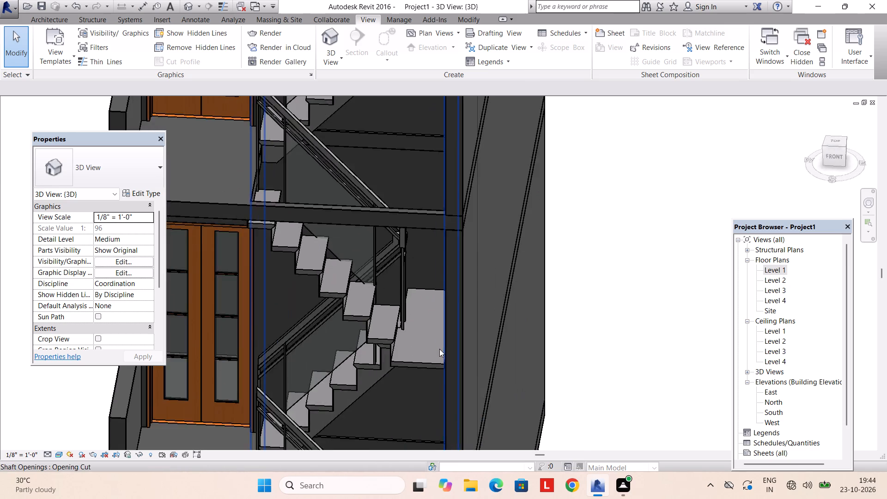
scroll(439, 349, "up", 3)
middle_click_drag(426, 350, 436, 364)
middle_click_drag(437, 361, 455, 366)
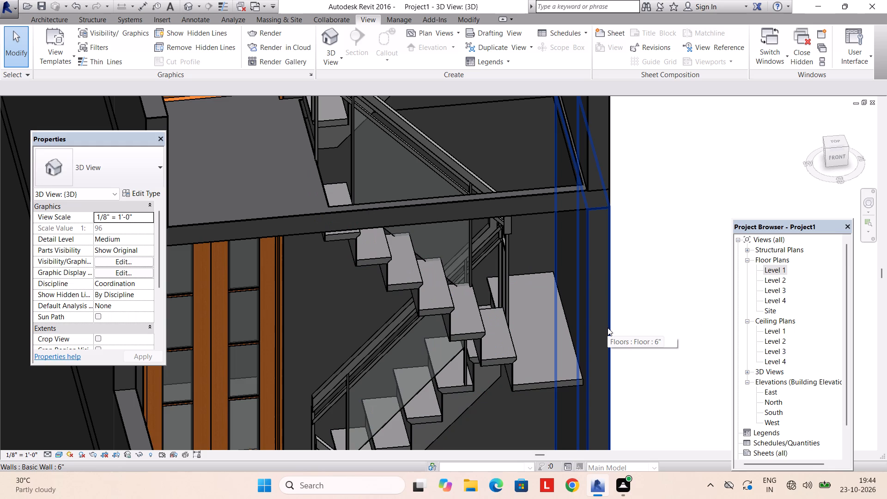
scroll(403, 84, "up", 2)
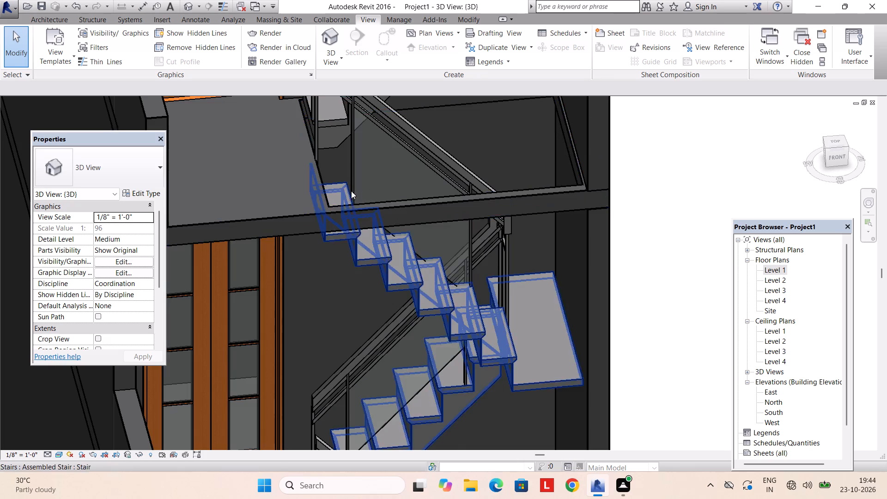
scroll(353, 188, "down", 5)
middle_click_drag(377, 155, 387, 405)
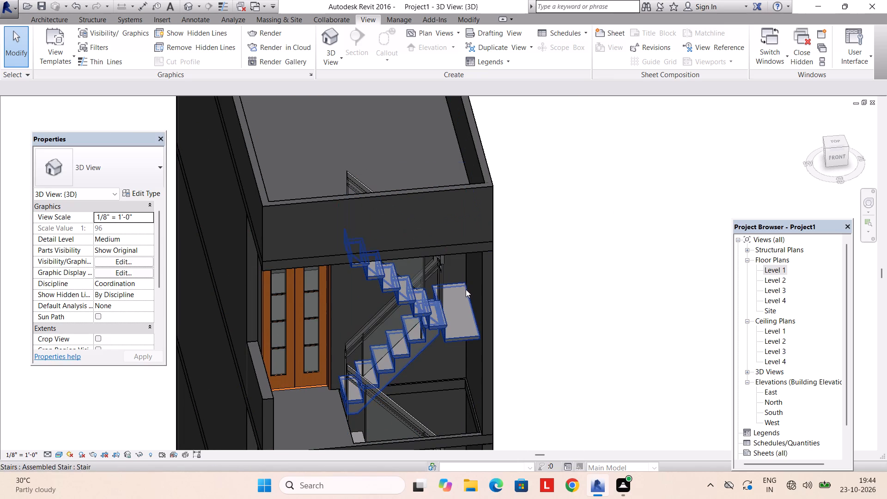
Edit the stair shaft opening's sketch in the Level 2 plan, nudge the boundary line beside the DN label slightly towards the stair, and finish.
left_click(476, 332)
left_click(474, 49)
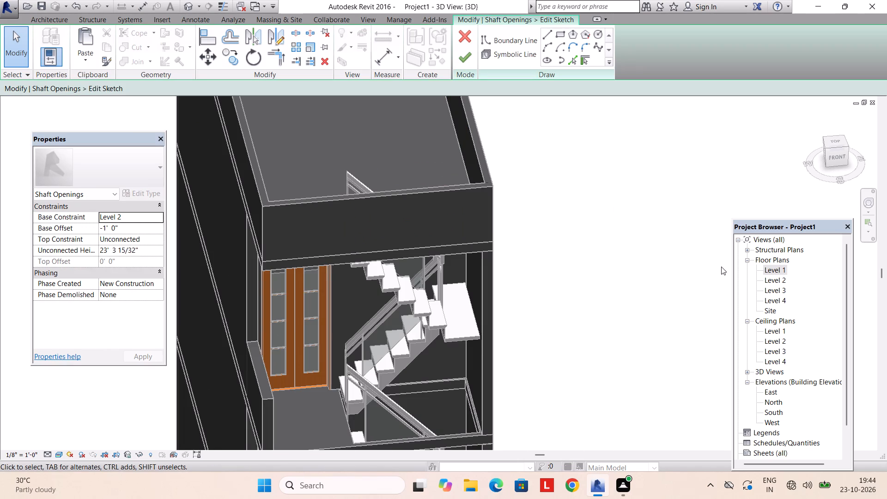
double_click(778, 276)
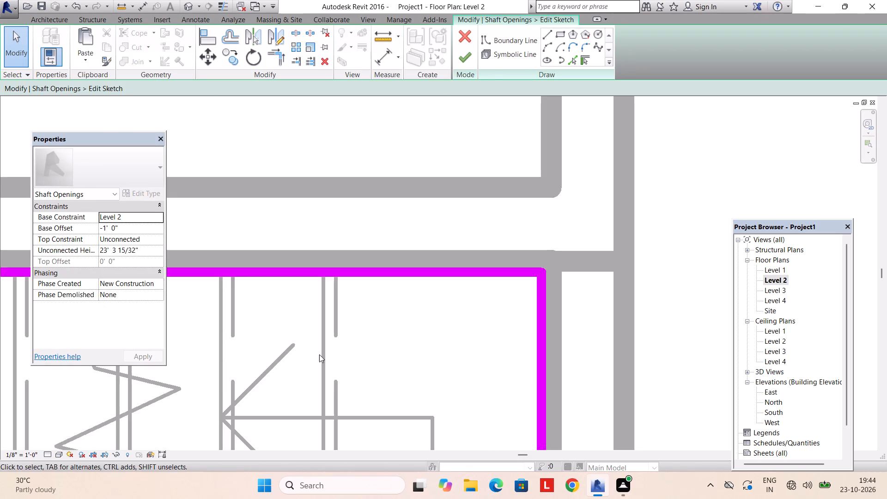
scroll(319, 354, "down", 4)
middle_click_drag(325, 350, 593, 243)
scroll(445, 281, "down", 2)
middle_click_drag(339, 315, 383, 312)
scroll(324, 316, "up", 4)
left_click(335, 320)
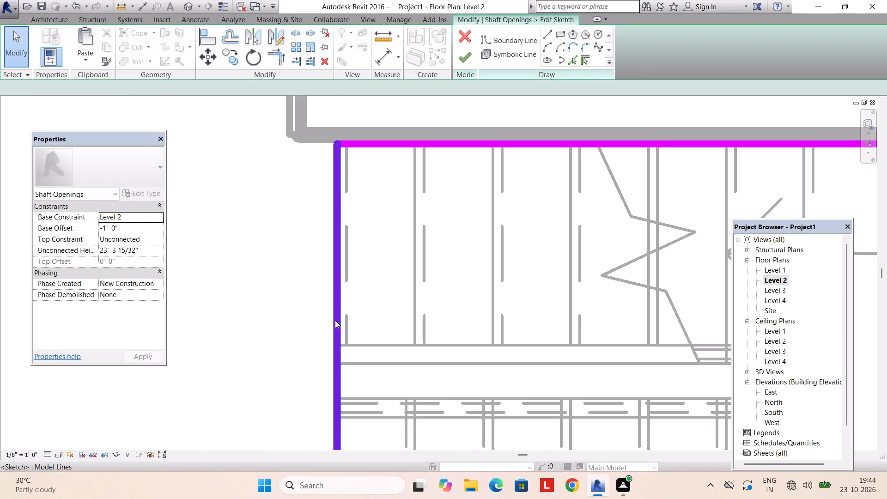
scroll(384, 309, "down", 3)
middle_click_drag(401, 318, 413, 264)
scroll(395, 357, "up", 3)
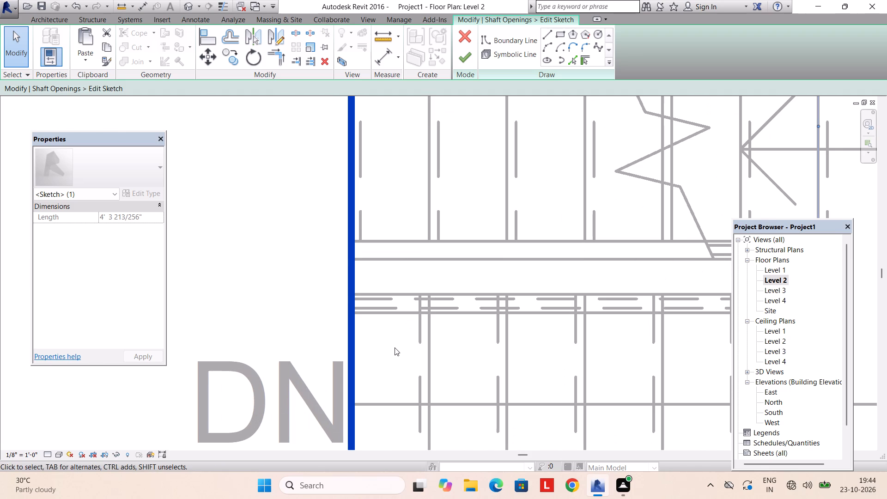
key("Right")
key("Right")
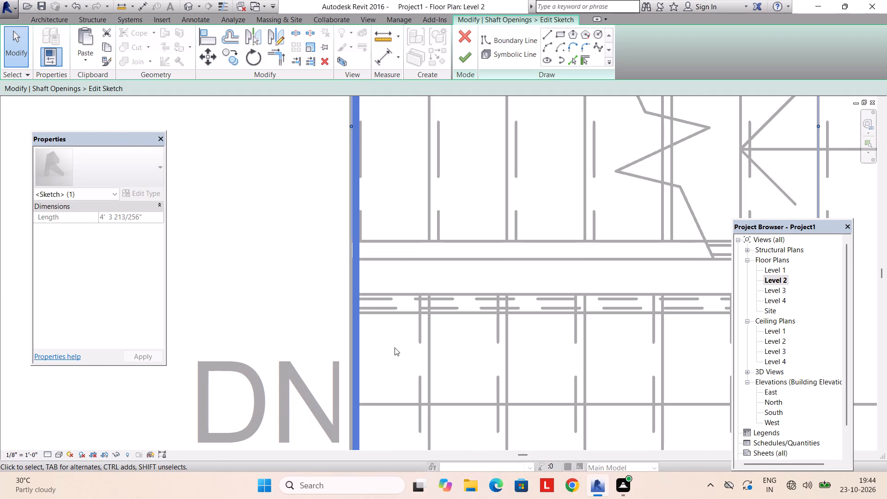
key("Left")
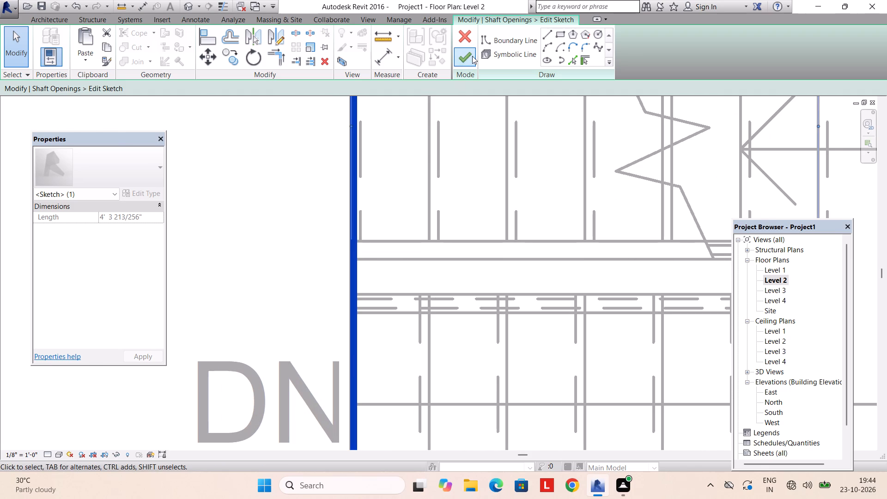
left_click(473, 55)
key("Escape")
Return to the 3D view and examine the adjusted shaft edge where the stair flights and railings meet the floor slab.
left_click(331, 64)
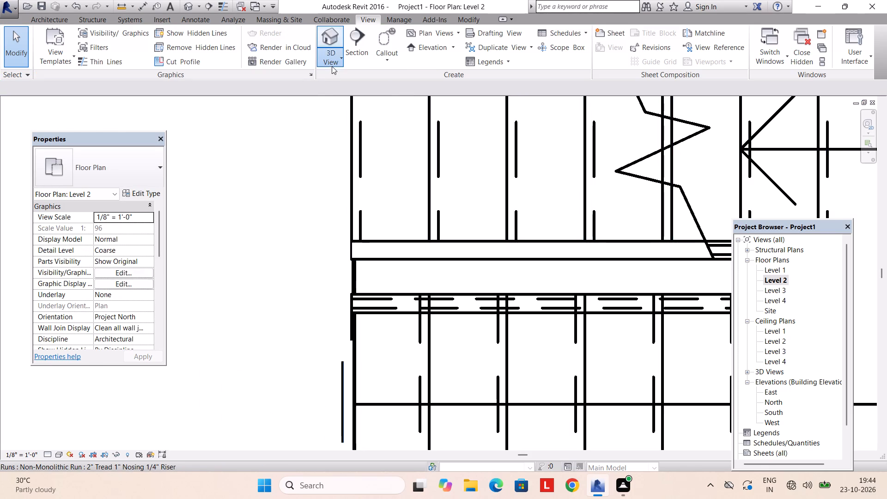
left_click(333, 71)
scroll(354, 246, "up", 1)
middle_click_drag(352, 279, 326, 201)
middle_click_drag(330, 310, 317, 349, "shift")
scroll(311, 378, "up", 4)
middle_click_drag(298, 374, 340, 336)
middle_click_drag(319, 366, 359, 372, "shift")
scroll(464, 406, "up", 9)
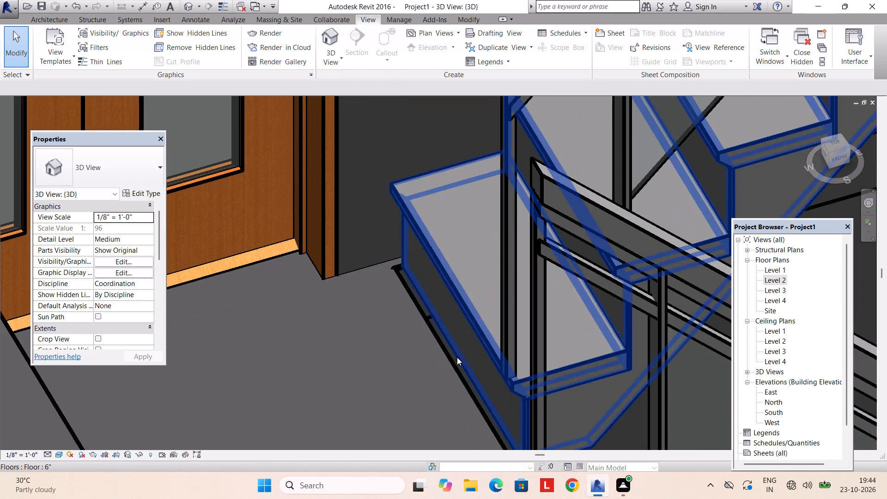
scroll(630, 387, "up", 1)
middle_click_drag(626, 370, 622, 323, "shift")
middle_click_drag(570, 317, 565, 442)
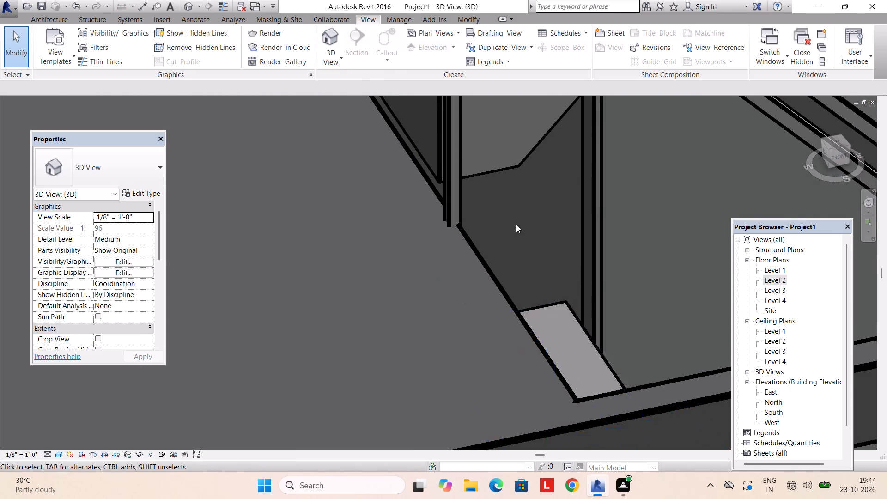
middle_click_drag(516, 266, 521, 357)
middle_click_drag(477, 335, 496, 319, "shift")
middle_click_drag(632, 191, 552, 459)
middle_click_drag(593, 358, 582, 386)
middle_click_drag(581, 372, 581, 354, "shift")
middle_click_drag(653, 217, 618, 282)
middle_click_drag(610, 303, 580, 313, "shift")
middle_click_drag(432, 329, 437, 328)
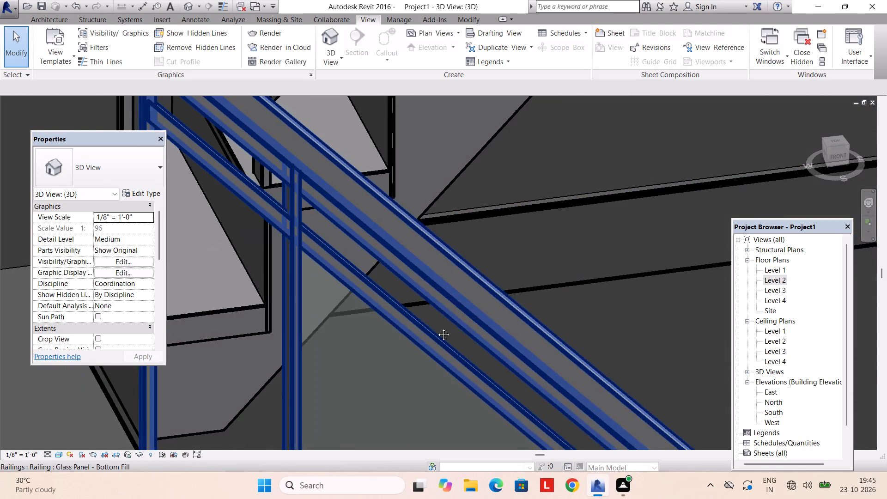
middle_click_drag(437, 328, 675, 286)
middle_click_drag(626, 316, 609, 320, "shift")
middle_click_drag(444, 317, 657, 217)
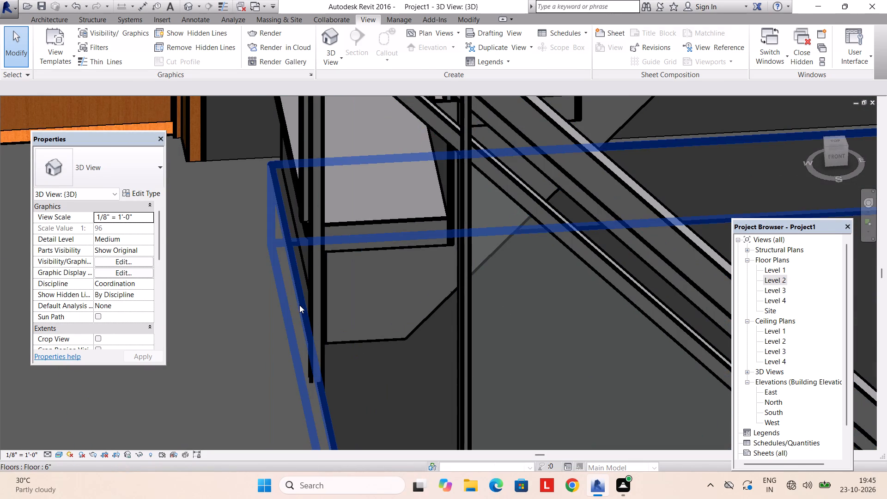
Select the Level 3 floor and examine its slab edge at the stair opening, clearing the selection when done.
left_click(299, 305)
middle_click_drag(361, 322, 311, 323, "shift")
scroll(307, 319, "down", 7)
middle_click_drag(302, 319, 442, 326)
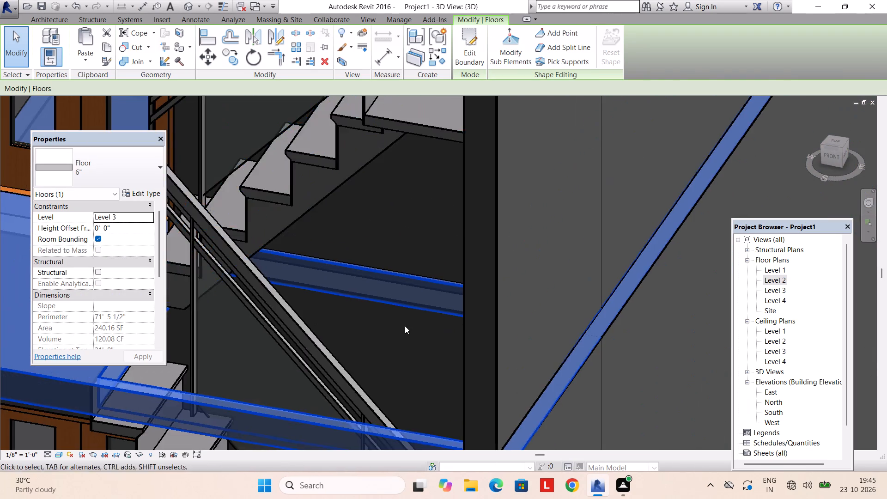
middle_click_drag(405, 326, 434, 335, "shift")
scroll(345, 373, "up", 4)
middle_click_drag(344, 369, 352, 367, "shift")
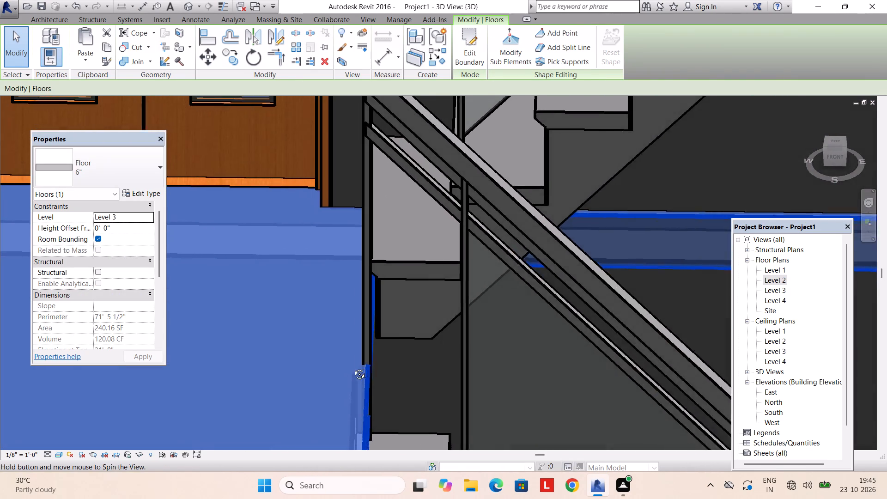
middle_click_drag(352, 367, 336, 334, "shift")
key("Escape")
Inspect the top of the arriving stair flight against the floor edge in 3D from the front-right corner and from above.
middle_click_drag(344, 332, 333, 330, "shift")
scroll(328, 326, "down", 1)
middle_click_drag(365, 343, 582, 368)
middle_click_drag(533, 357, 495, 323, "shift")
middle_click_drag(474, 313, 773, 461)
middle_click_drag(609, 435, 583, 398, "shift")
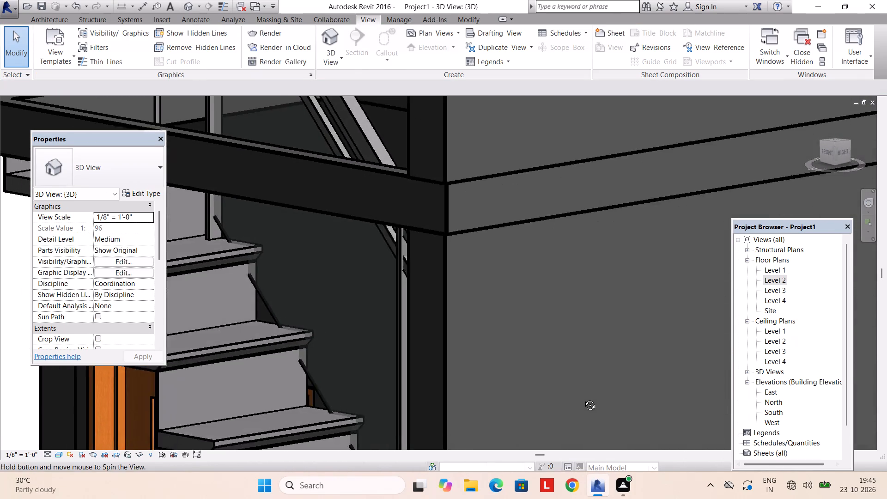
middle_click_drag(583, 398, 580, 397, "shift")
middle_click_drag(483, 359, 762, 498)
middle_click_drag(653, 463, 668, 414, "shift")
middle_click_drag(547, 425, 541, 388, "shift")
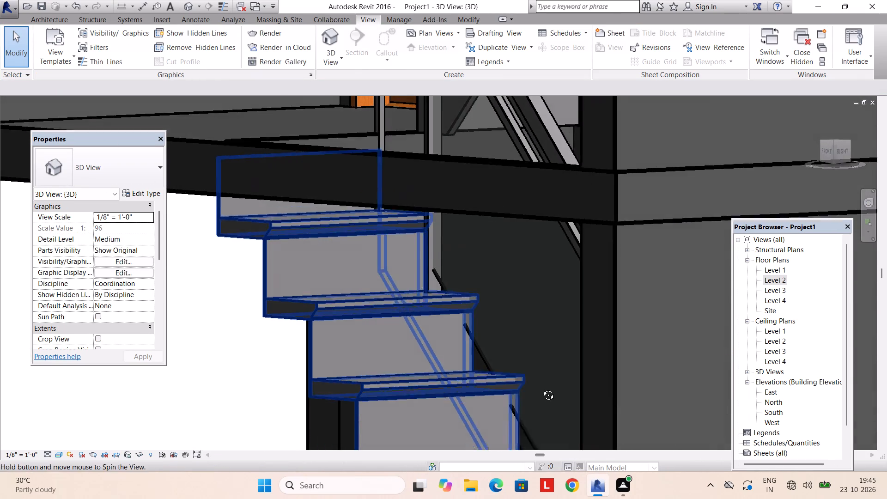
middle_click_drag(541, 388, 541, 386, "shift")
key("Escape")
middle_click_drag(497, 205, 507, 332)
middle_click_drag(493, 332, 472, 372, "shift")
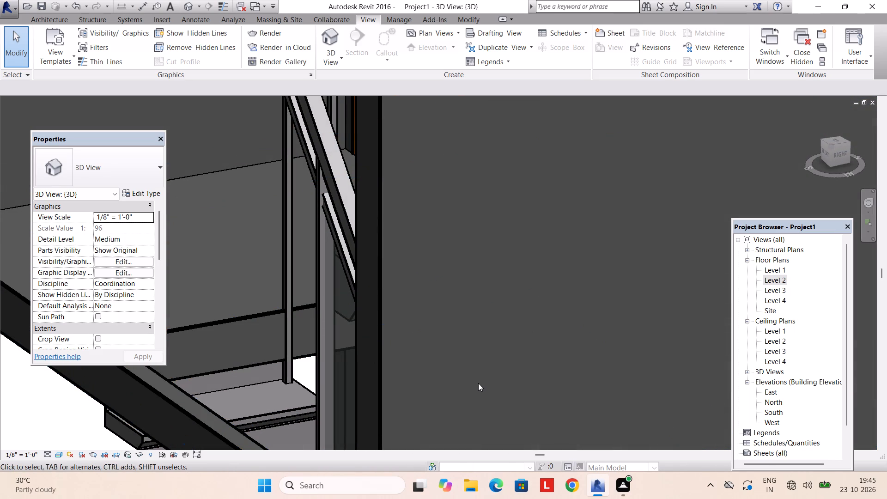
Review the stair bay, balconies and parapet of the whole building in 3D from the front.
middle_click_drag(450, 379, 592, 382, "shift")
scroll(636, 365, "down", 8)
middle_click_drag(647, 358, 498, 303)
scroll(505, 303, "down", 3)
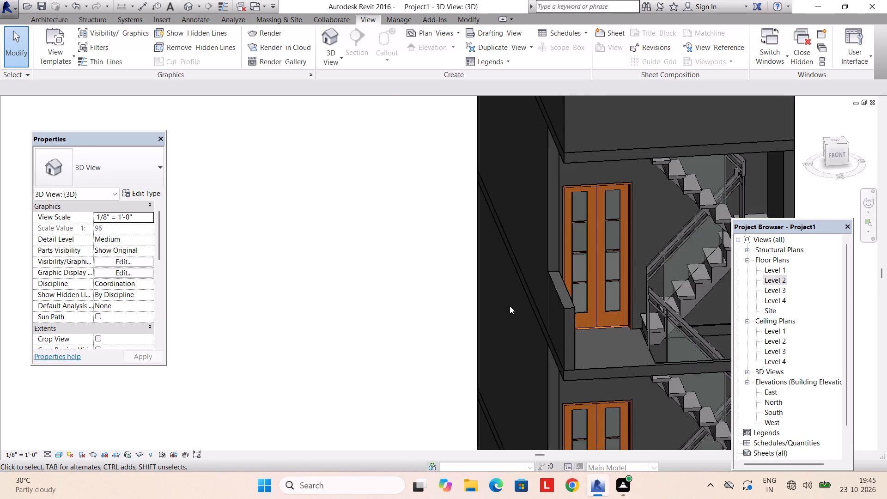
middle_click_drag(520, 313, 511, 310)
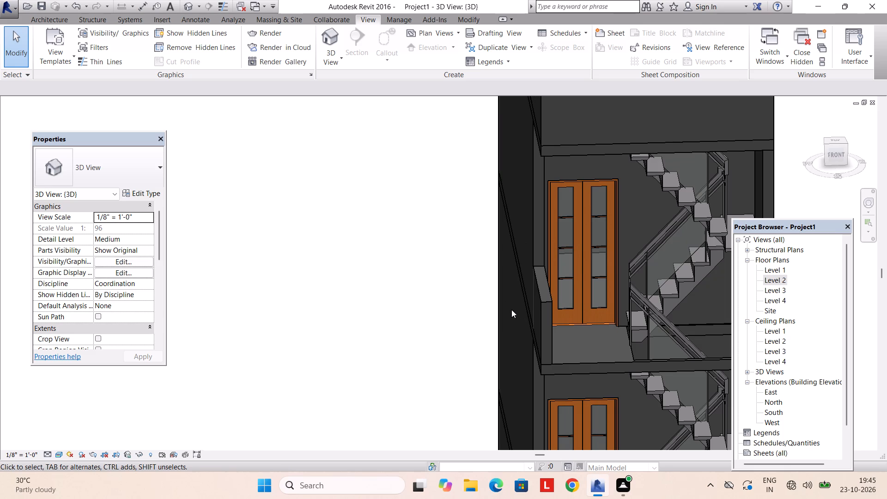
scroll(513, 318, "down", 4)
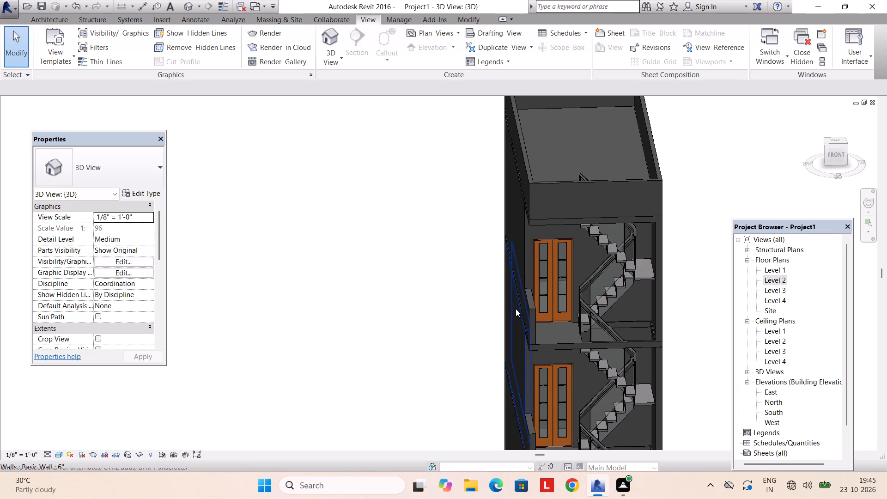
middle_click_drag(516, 310, 471, 304)
middle_click_drag(511, 357, 485, 281, "shift")
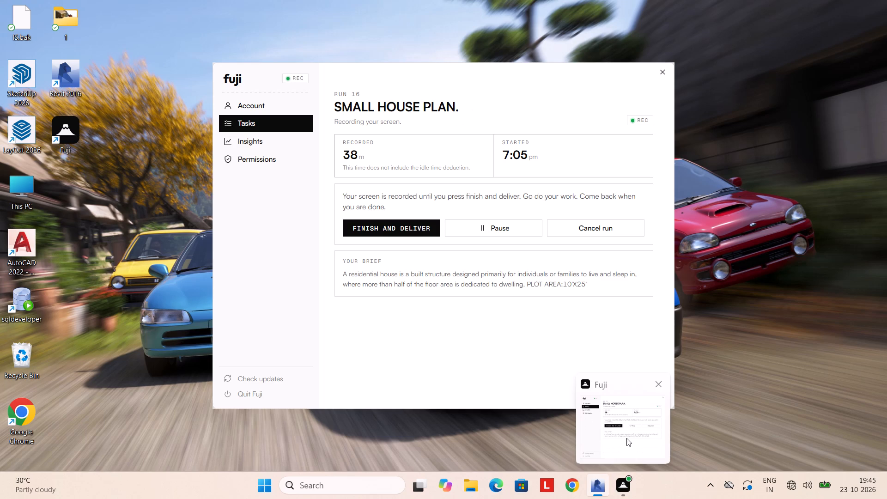
scroll(522, 353, "down", 4)
middle_click_drag(518, 353, 479, 371)
middle_click_drag(479, 371, 491, 394, "shift")
middle_click_drag(480, 371, 461, 320)
Open the Level 1 floor plan and view its room layout and entrance.
double_click(777, 271)
scroll(523, 341, "down", 4)
middle_click_drag(496, 261, 518, 349)
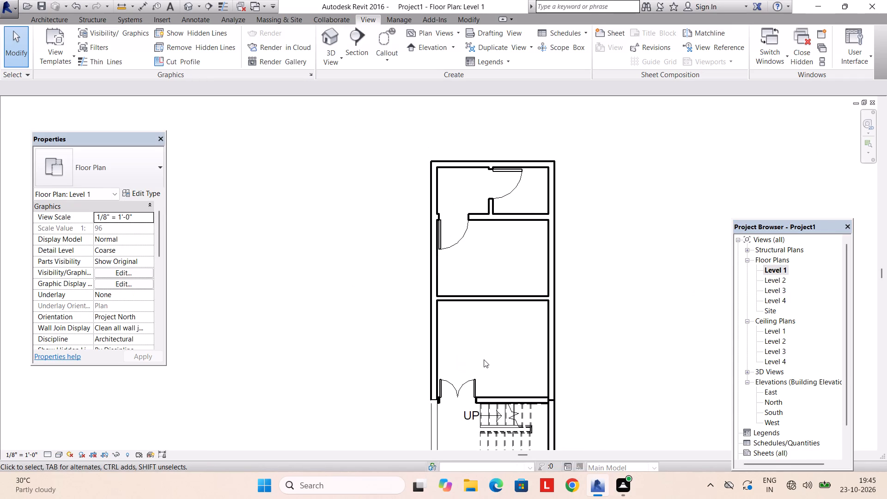
Delete the short 4'-8" wall on the left side of the Level 2 balcony, beside the double door.
middle_click_drag(571, 340, 505, 235)
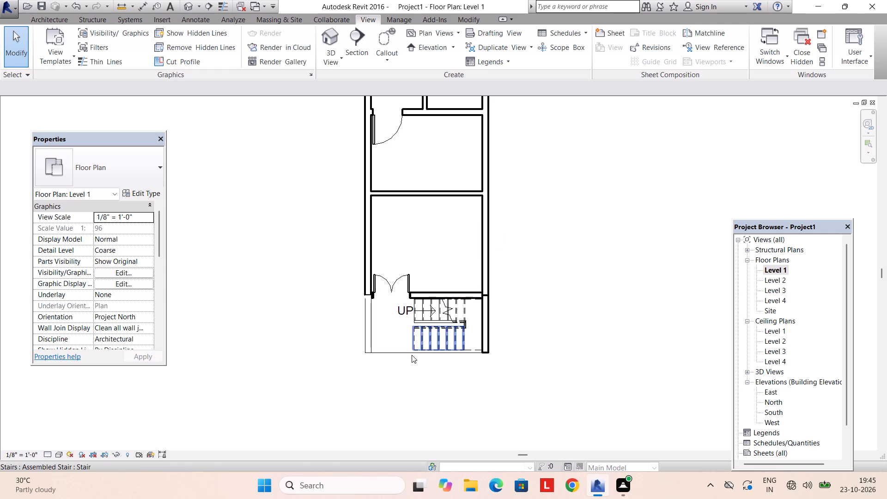
double_click(781, 268)
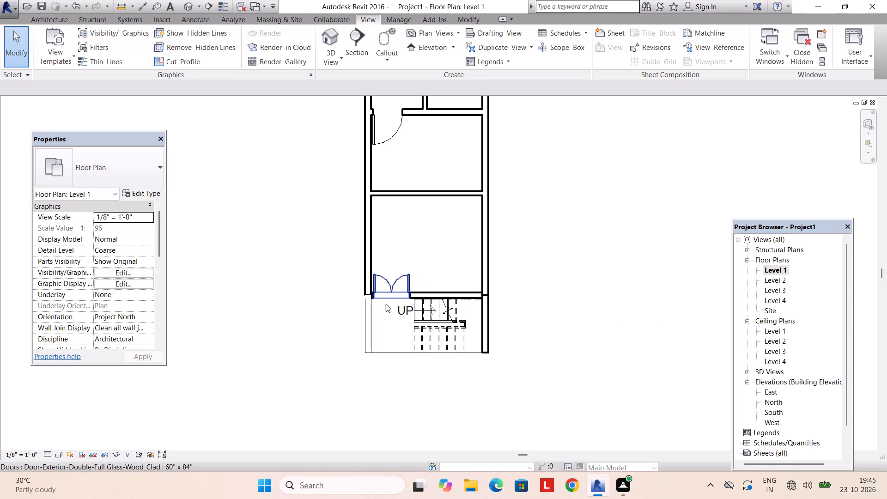
double_click(781, 278)
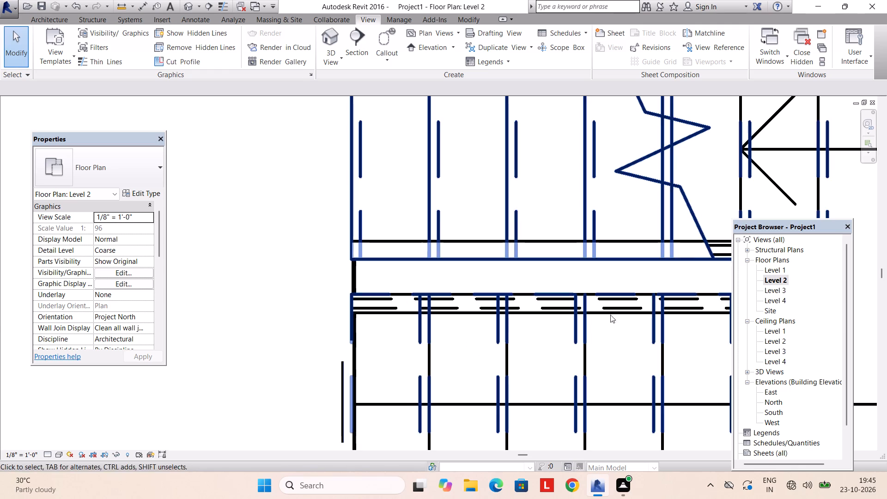
scroll(436, 388, "down", 9)
middle_click_drag(328, 368, 339, 366)
left_click(289, 353)
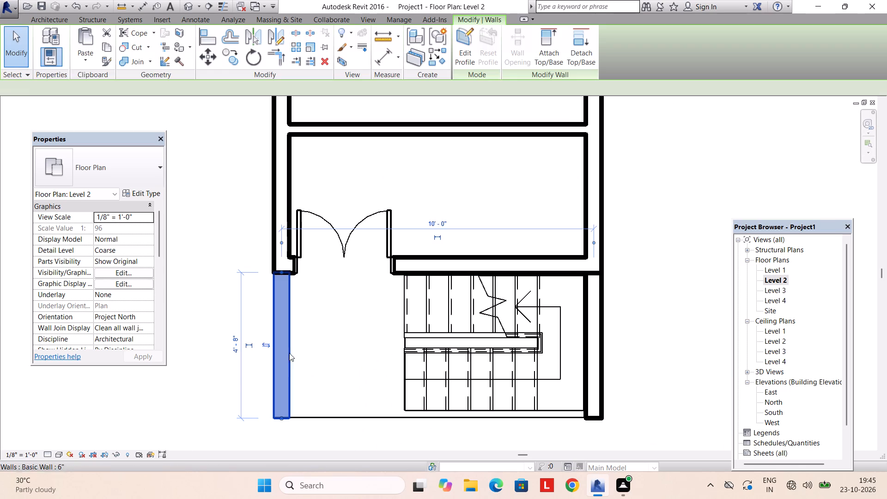
key("Delete")
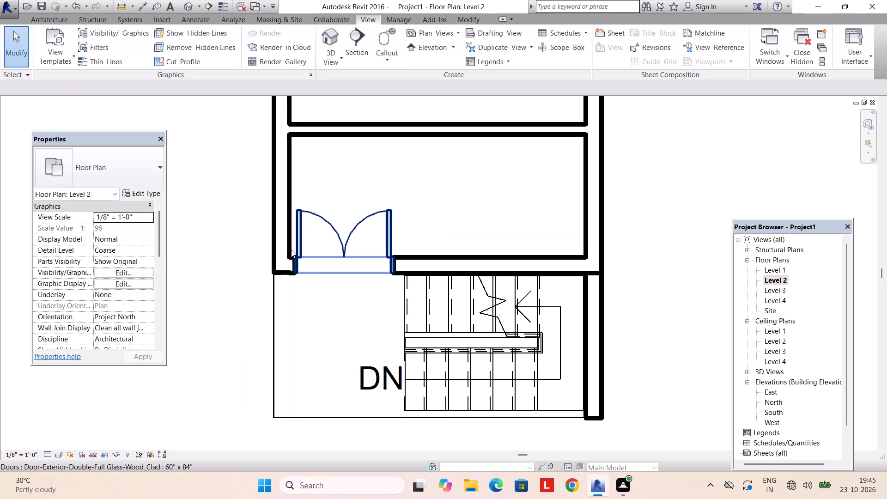
Start a Glass Panel - Bottom Fill railing on Level 2 and sketch its path along the balcony's open left edge to the front corner.
left_click(52, 18)
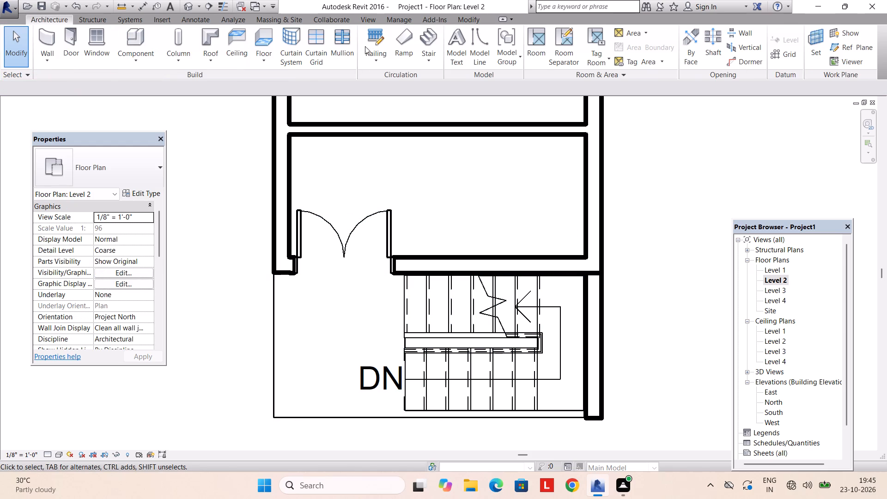
left_click(370, 41)
left_click(122, 177)
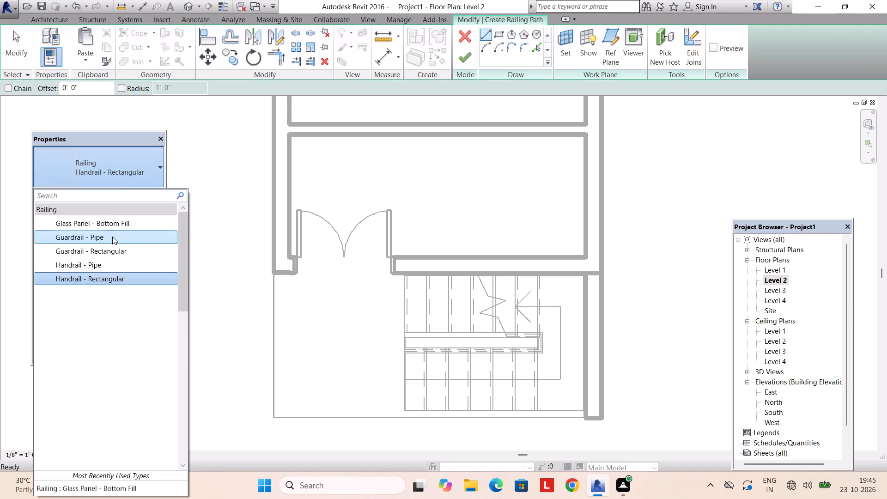
left_click(113, 225)
scroll(279, 280, "up", 1)
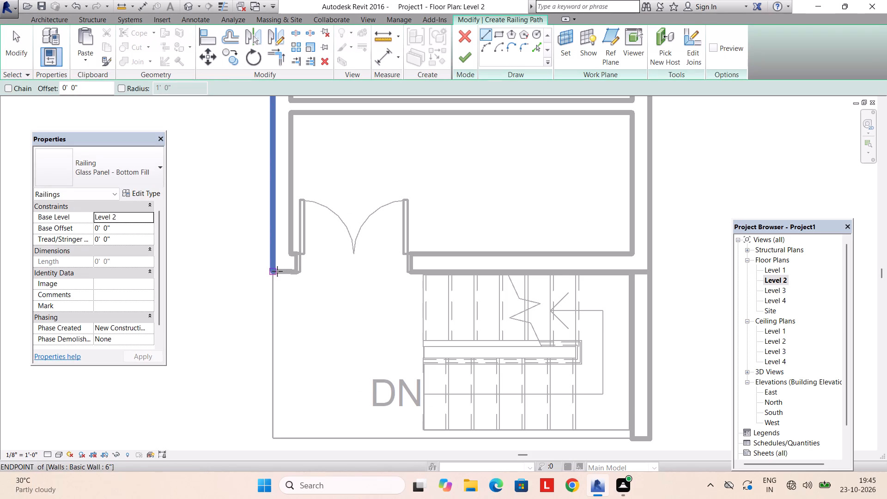
left_click(279, 271)
key("space")
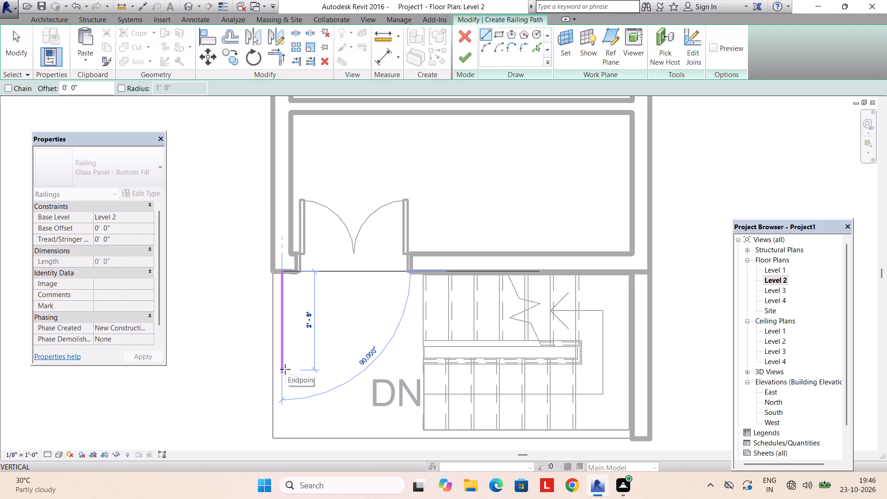
key("space")
key("Escape")
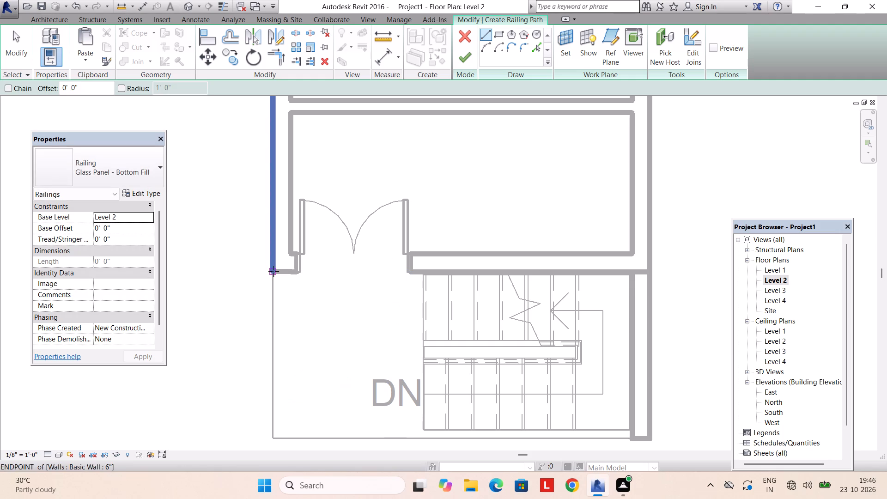
scroll(273, 271, "up", 2)
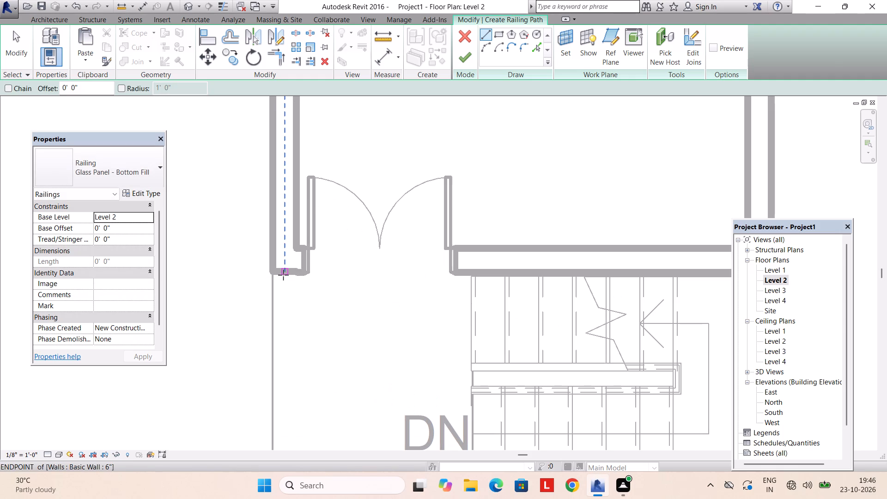
scroll(279, 274, "up", 4)
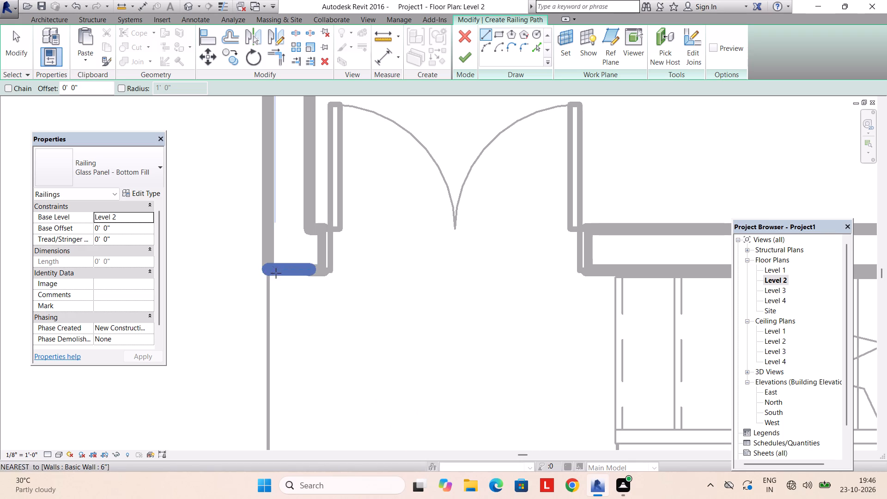
left_click(276, 273)
middle_click_drag(281, 384, 276, 261)
scroll(280, 310, "down", 3)
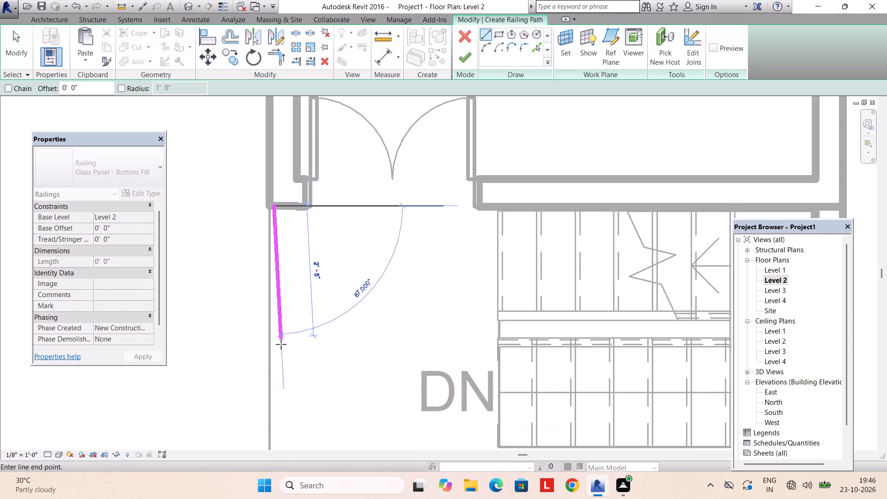
middle_click_drag(279, 352, 263, 193)
scroll(263, 301, "up", 9)
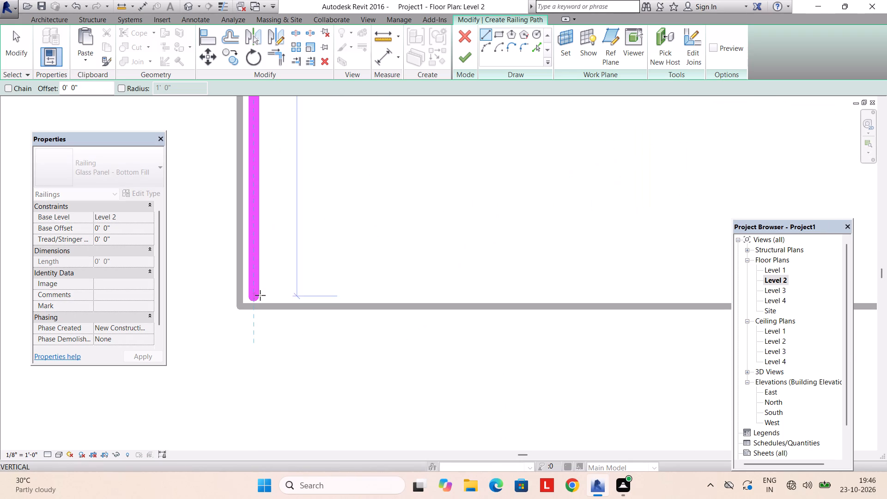
left_click(260, 292)
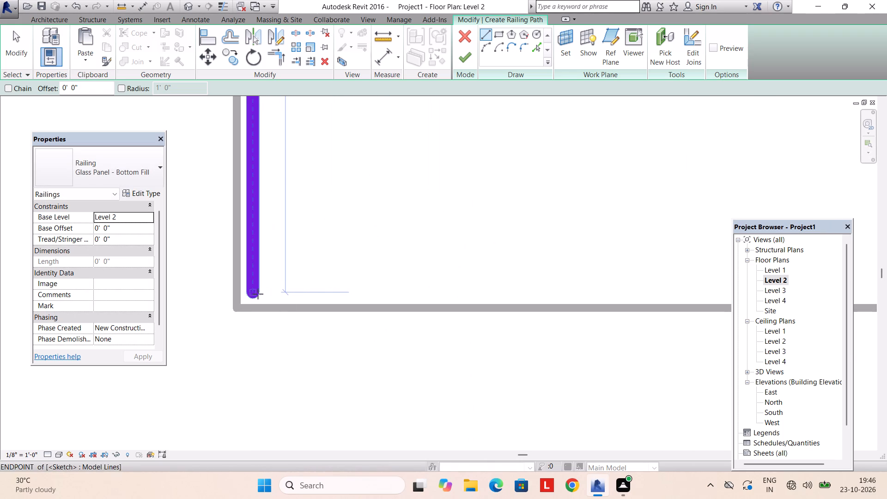
Continue the railing path along the balcony's front edge to the stair-bay wall and finish it, about 14' 6" long overall.
left_click(255, 294)
scroll(519, 284, "down", 3)
middle_click_drag(534, 283, 190, 292)
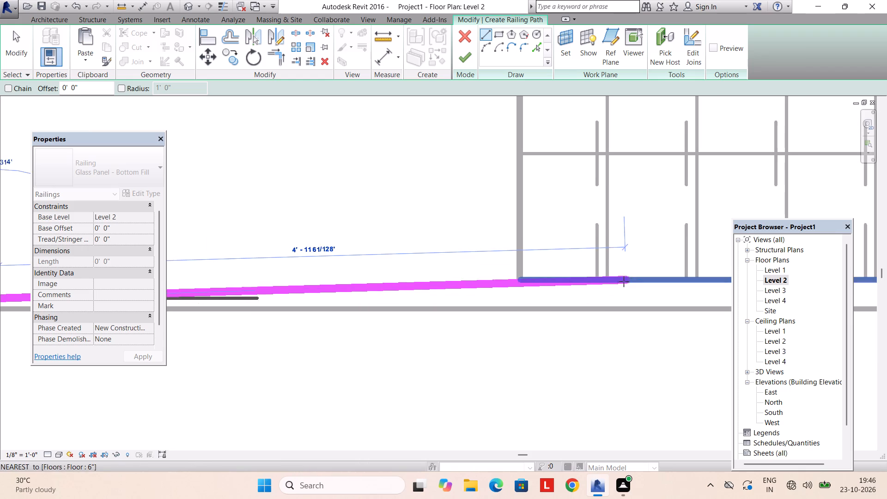
scroll(620, 283, "down", 3)
middle_click_drag(614, 286, 422, 291)
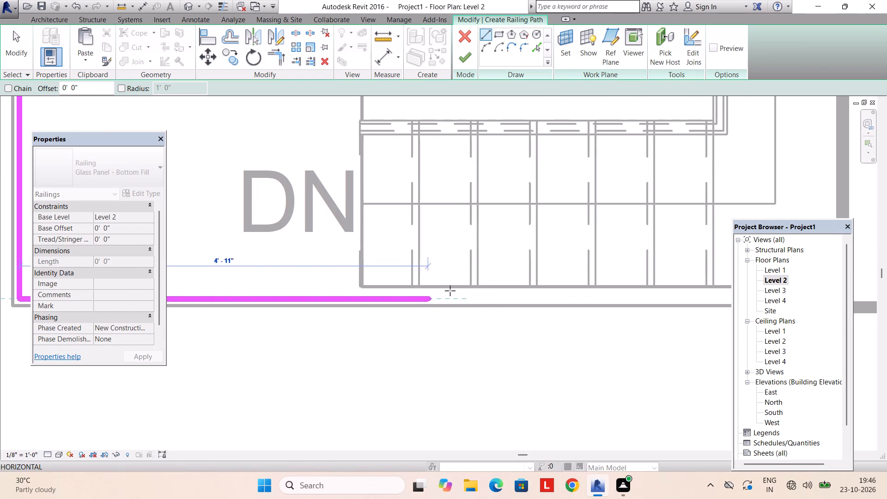
middle_click_drag(609, 289, 346, 289)
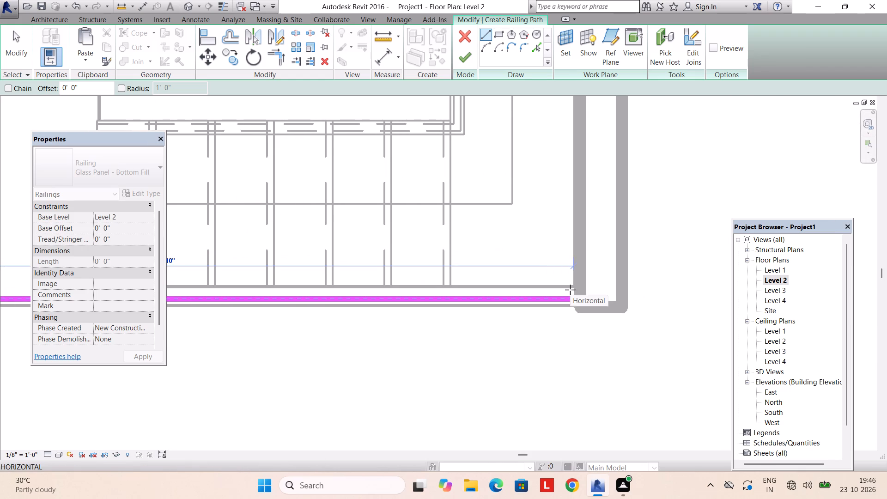
left_click(577, 297)
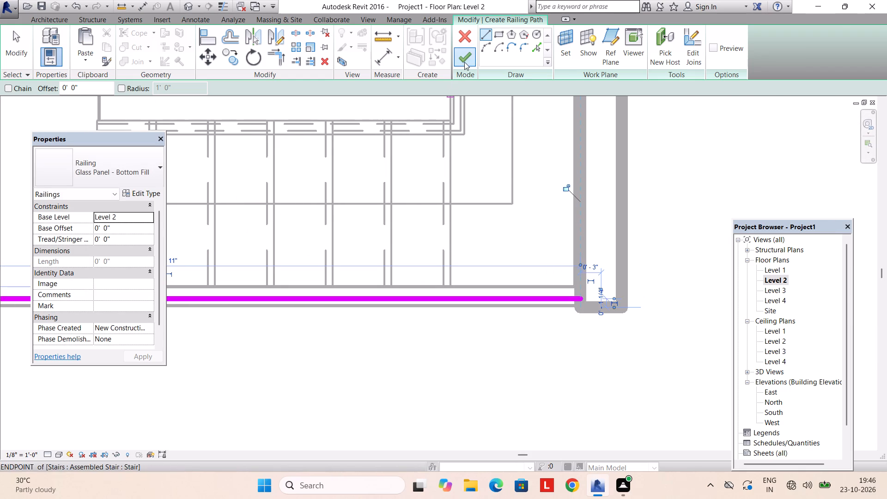
left_click(464, 60)
key("Escape")
Examine the Level 2 glass railing around the balcony and stair bay in 3D from the front and both front corners.
left_click(361, 22)
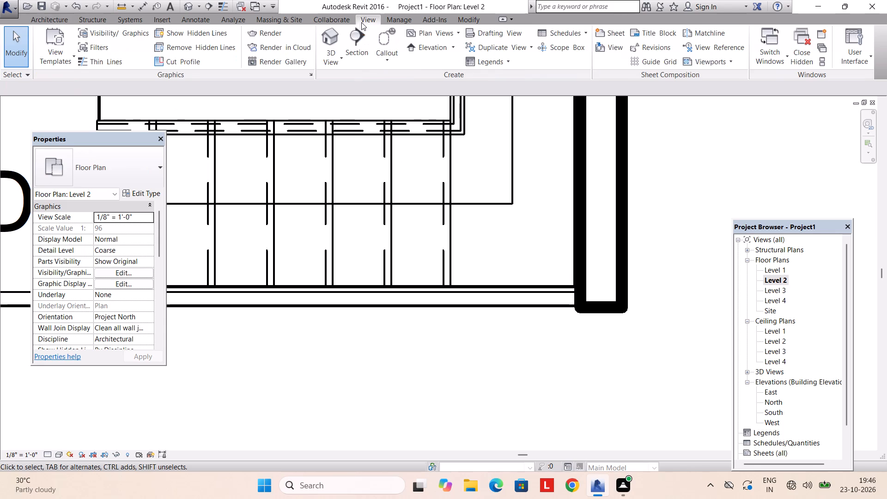
left_click(327, 37)
middle_click_drag(435, 290, 435, 279)
scroll(480, 335, "up", 3)
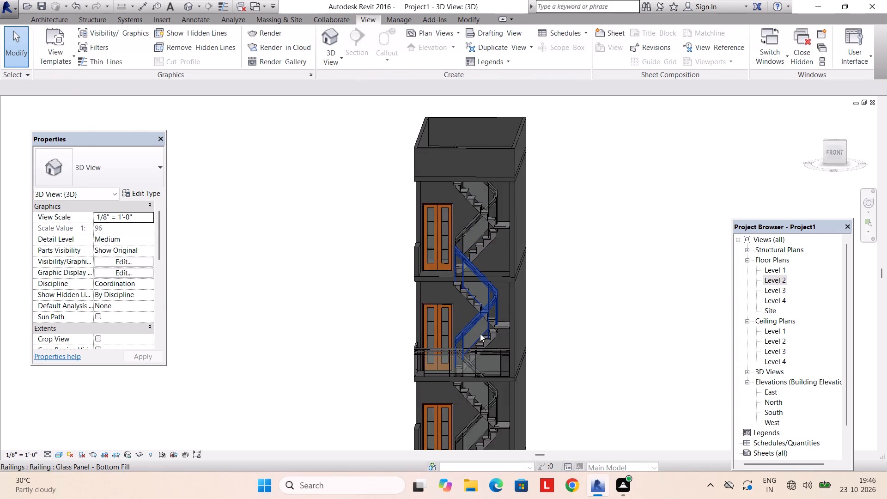
scroll(480, 334, "up", 2)
middle_click_drag(480, 315, 469, 271)
middle_click_drag(479, 298, 488, 269, "shift")
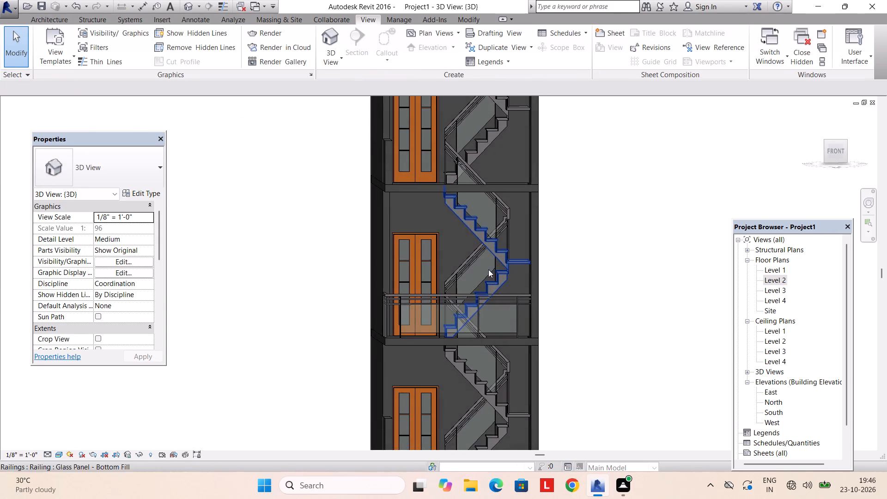
middle_click_drag(508, 316, 483, 237)
middle_click_drag(483, 242, 504, 271, "shift")
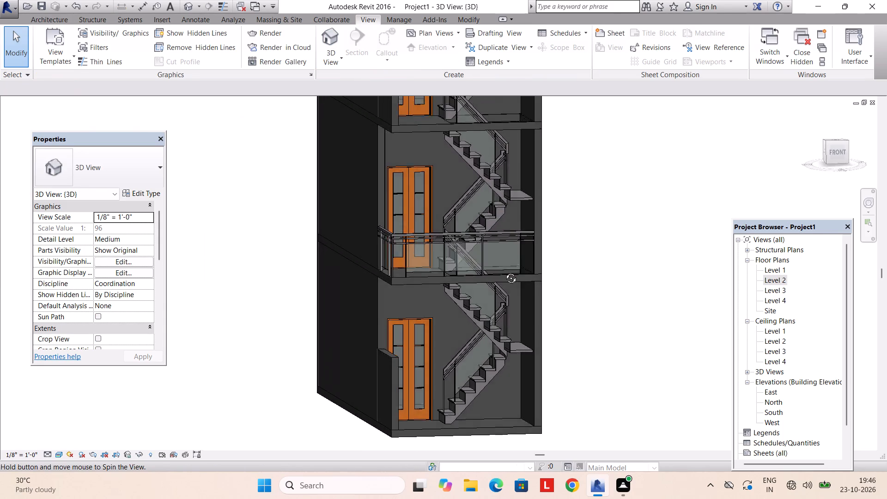
middle_click_drag(504, 271, 540, 315, "shift")
scroll(480, 270, "up", 5)
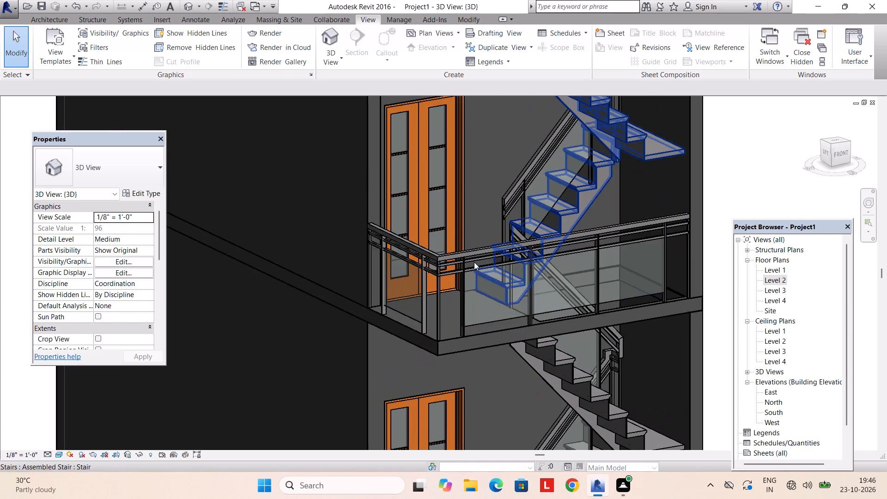
middle_click_drag(482, 268, 479, 272, "shift")
middle_click_drag(699, 294, 637, 273, "shift")
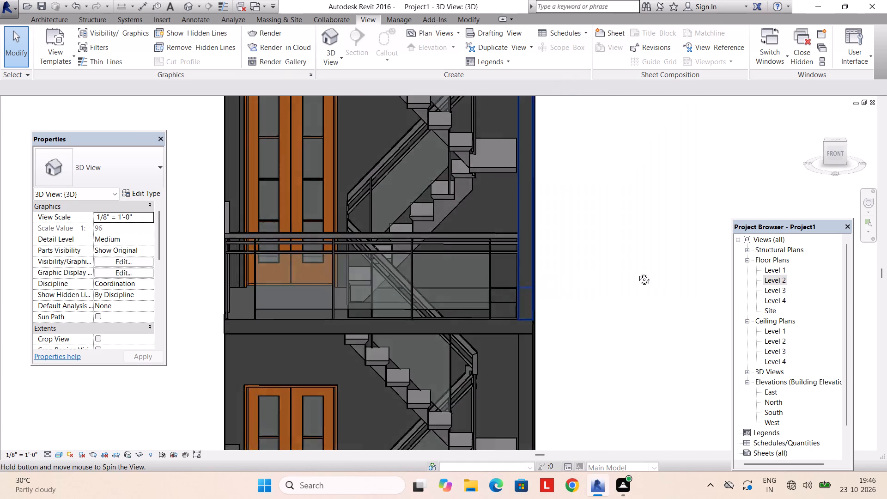
middle_click_drag(637, 273, 622, 261, "shift")
scroll(520, 262, "down", 3)
middle_click_drag(490, 272, 510, 308)
scroll(505, 302, "down", 4)
middle_click_drag(500, 300, 510, 300, "shift")
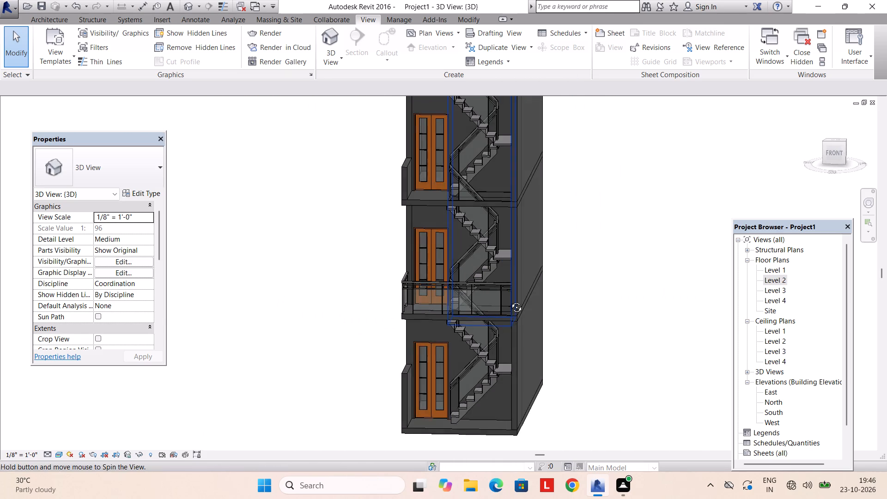
middle_click_drag(510, 300, 518, 296, "shift")
scroll(521, 294, "up", 3)
scroll(521, 292, "down", 4)
middle_click_drag(521, 293, 521, 304)
Copy the glass balcony railing from the Level 2 floor plan to the clipboard.
double_click(778, 283)
scroll(559, 328, "down", 3)
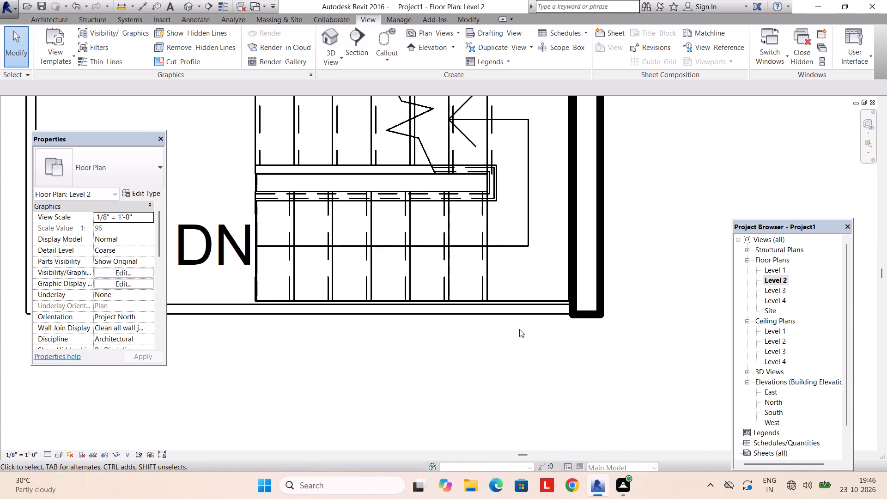
scroll(519, 329, "down", 4)
middle_click_drag(463, 324, 541, 333)
left_click(372, 326)
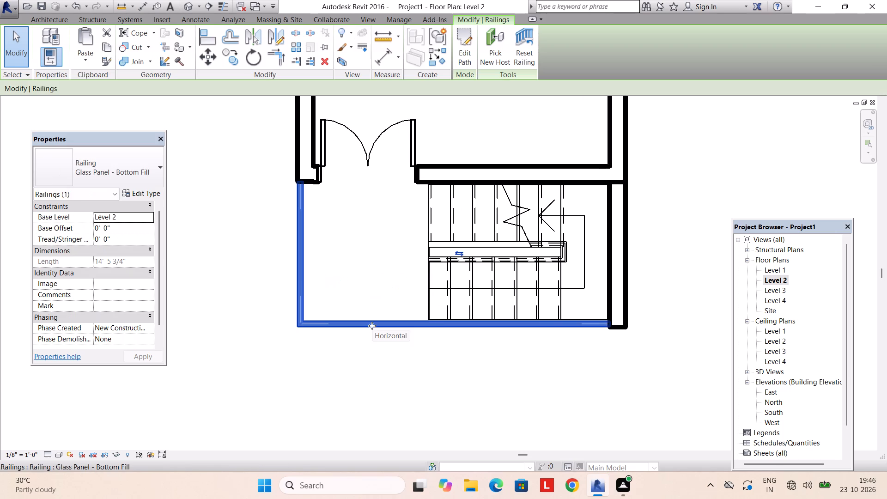
key("ctrl+c")
Delete the short wall on the left side of the Level 3 balcony.
double_click(771, 291)
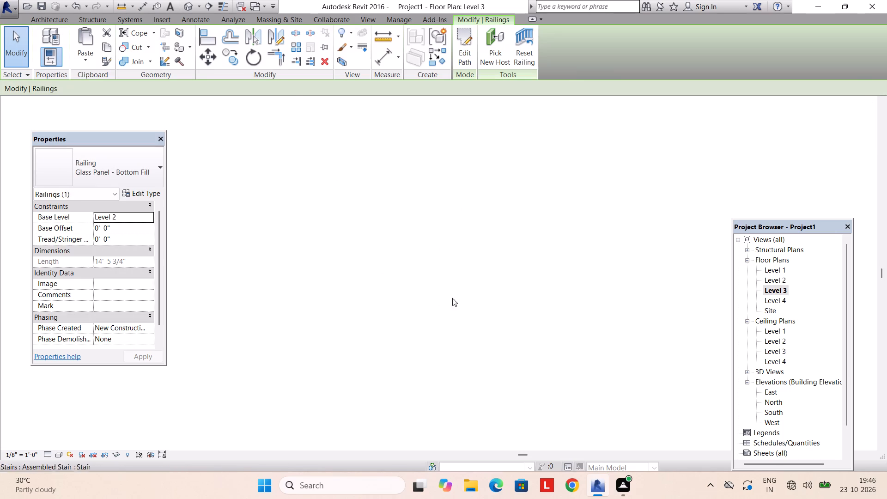
scroll(290, 300, "down", 4)
left_click(359, 311)
key("Delete")
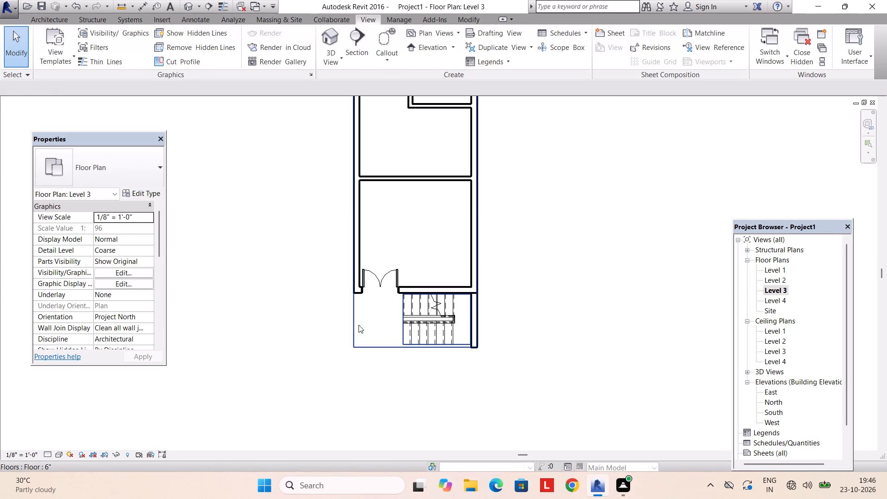
Paste the copied glass railing into the Level 3 plan, aligned with the balcony slab's front-left corner.
key("ctrl+v")
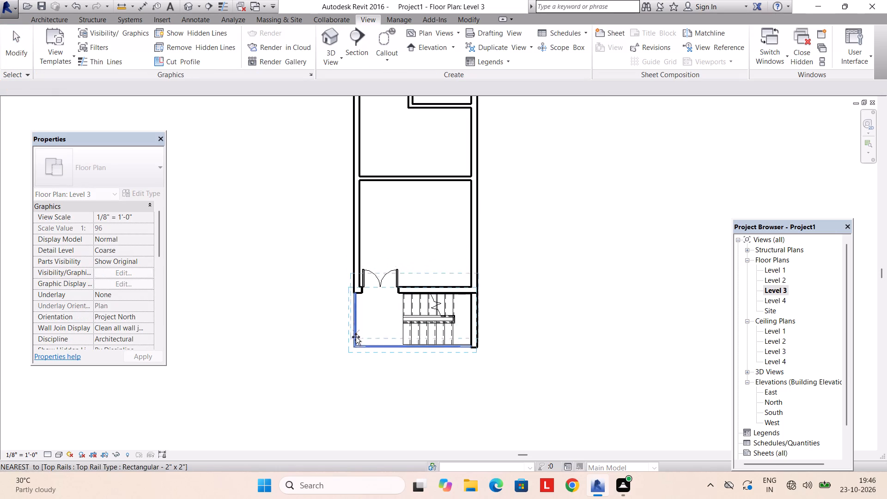
scroll(356, 337, "up", 14)
left_click(358, 365)
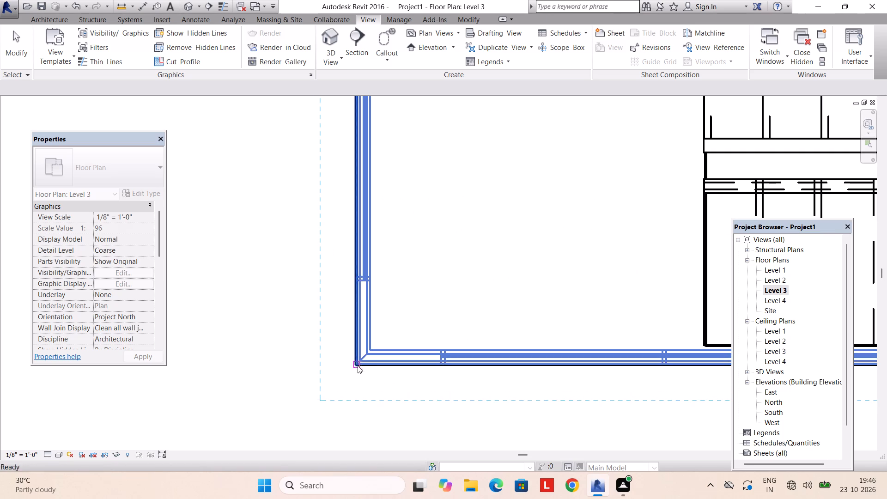
key("Escape")
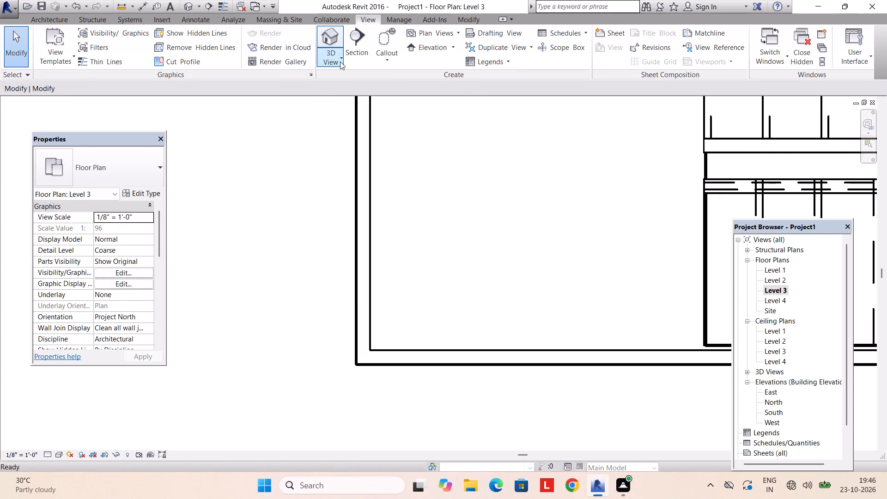
Review the glass railings on the Level 2 and Level 3 balconies and the roof parapet in 3D.
left_click(335, 60)
left_click(337, 78)
scroll(388, 177, "down", 3)
middle_click_drag(408, 200, 485, 228, "shift")
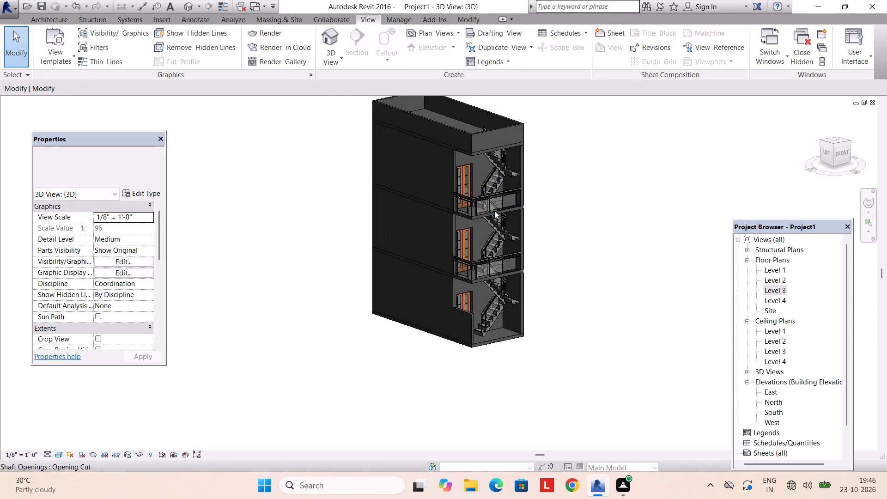
scroll(508, 178, "up", 4)
middle_click_drag(472, 158, 454, 130, "shift")
middle_click_drag(459, 149, 464, 227)
middle_click_drag(455, 212, 440, 181, "shift")
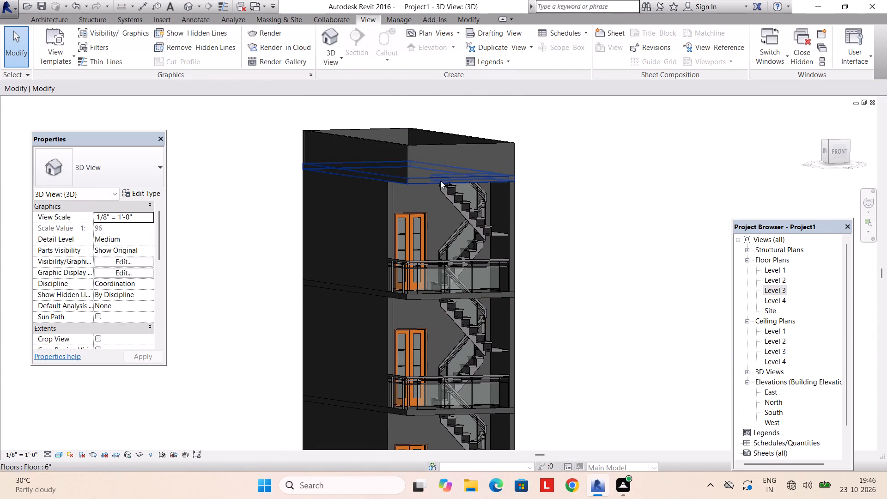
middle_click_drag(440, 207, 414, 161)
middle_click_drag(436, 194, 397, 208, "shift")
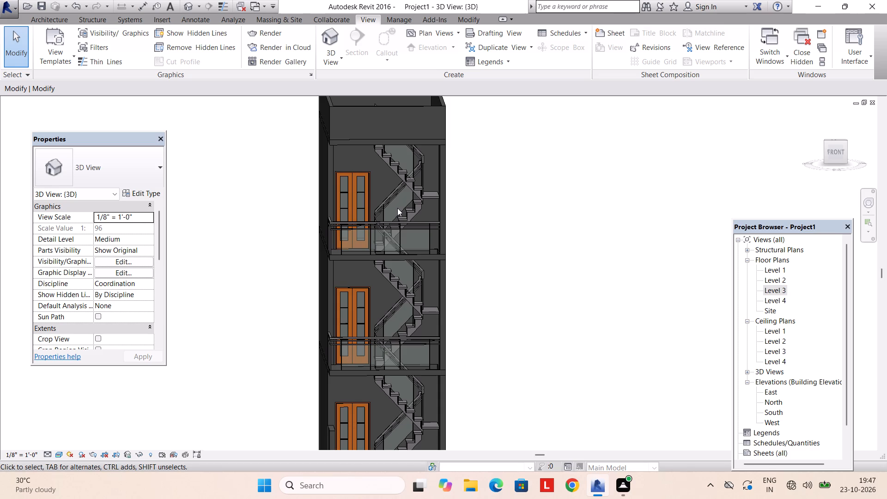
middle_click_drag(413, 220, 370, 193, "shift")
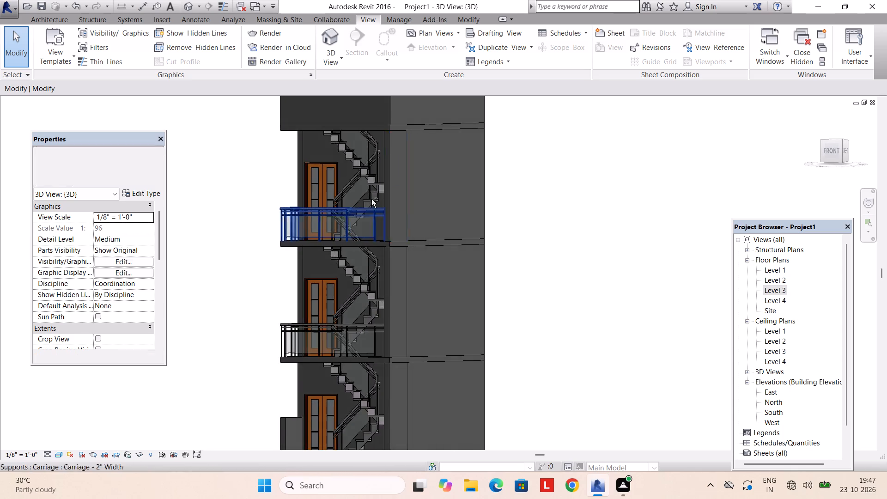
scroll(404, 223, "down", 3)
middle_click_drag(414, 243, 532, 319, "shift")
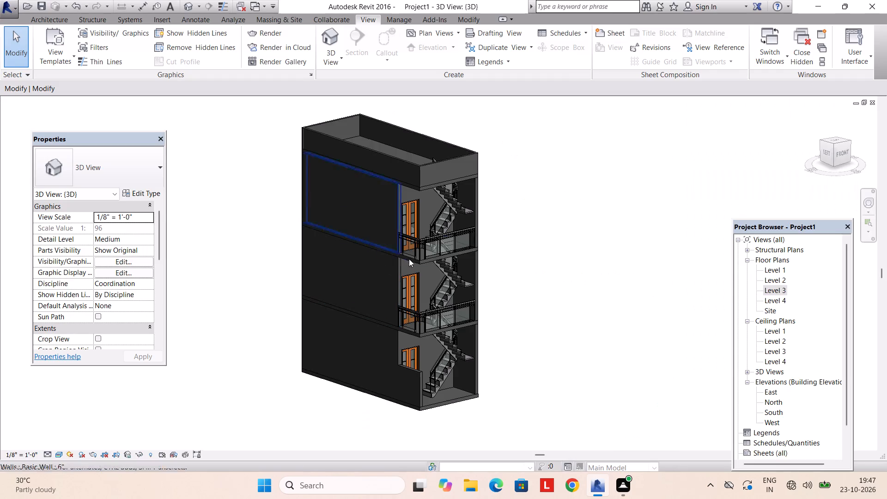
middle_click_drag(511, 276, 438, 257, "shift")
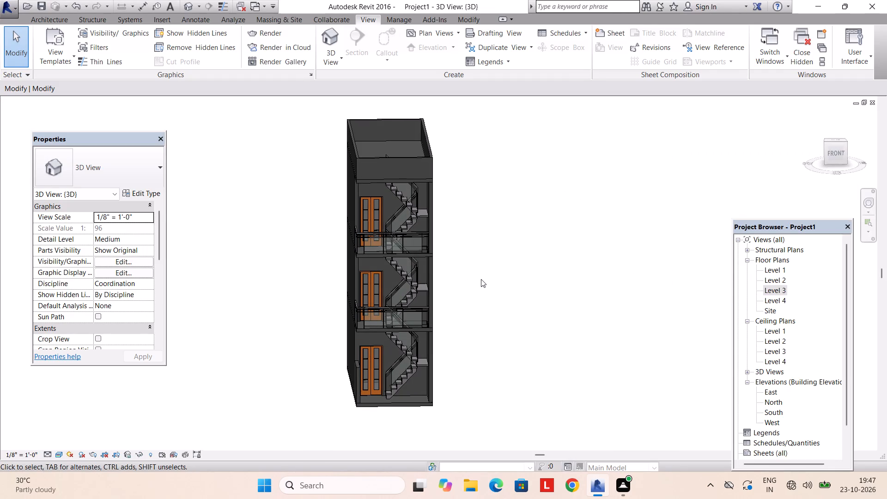
Print the Level 1 floor plan with Microsoft Print to PDF, using the current window as print range and Letter paper size.
double_click(779, 270)
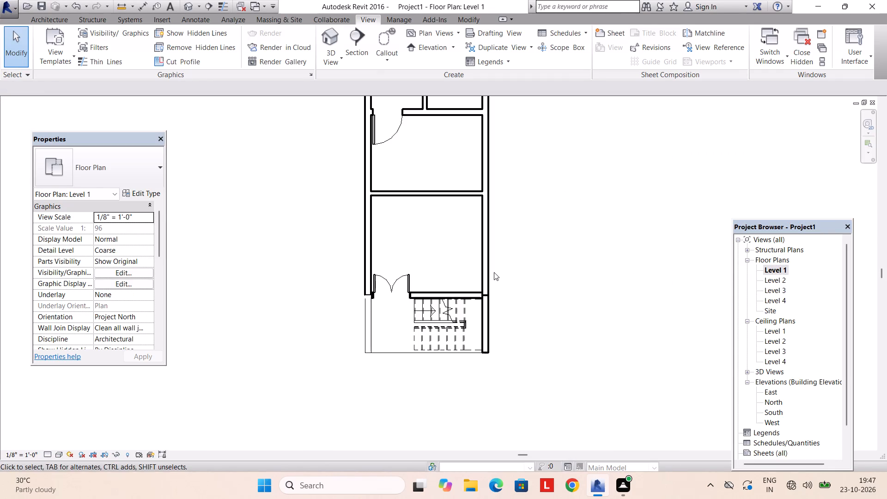
scroll(494, 277, "down", 1)
middle_click_drag(496, 296, 492, 406)
middle_click_drag(498, 322, 497, 256)
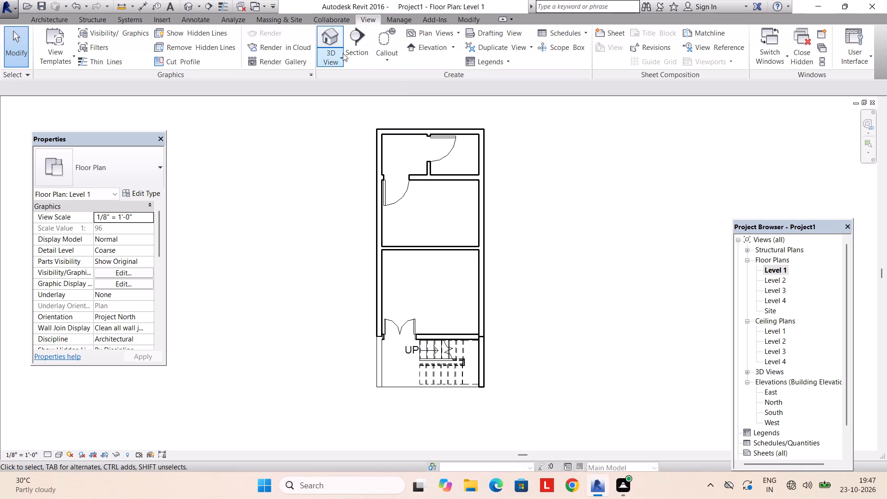
key("ctrl+p")
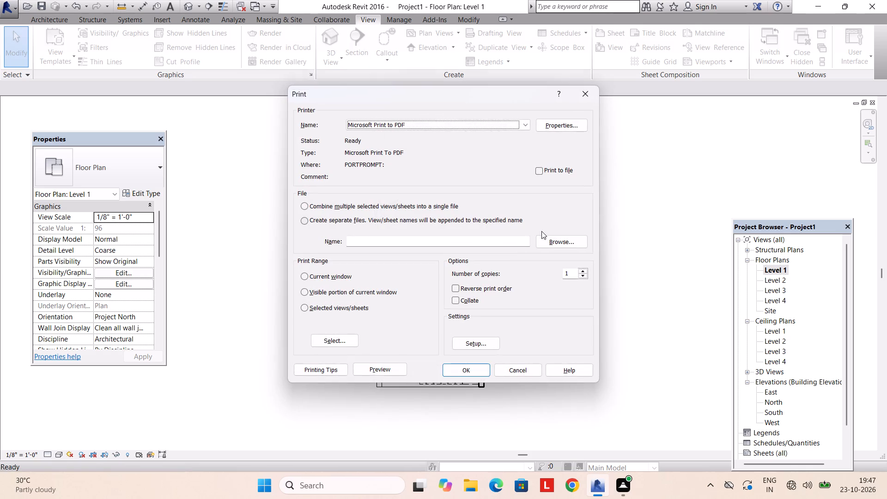
left_click(327, 275)
left_click(576, 121)
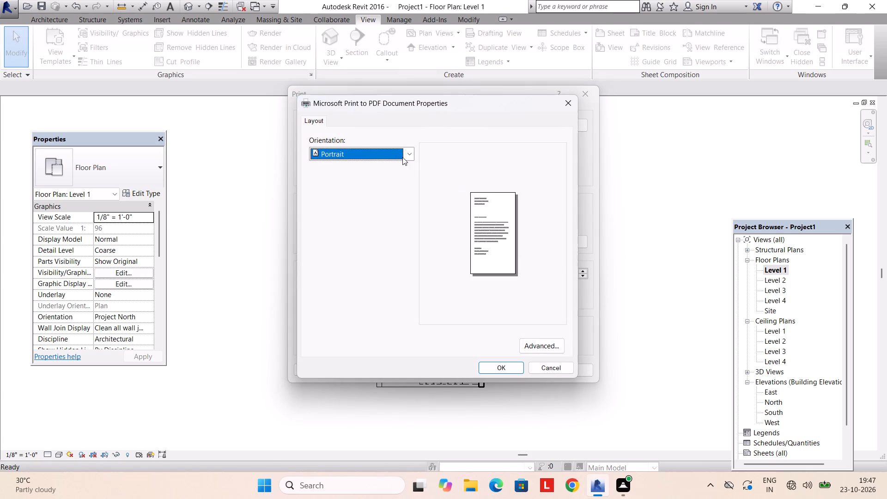
left_click(522, 344)
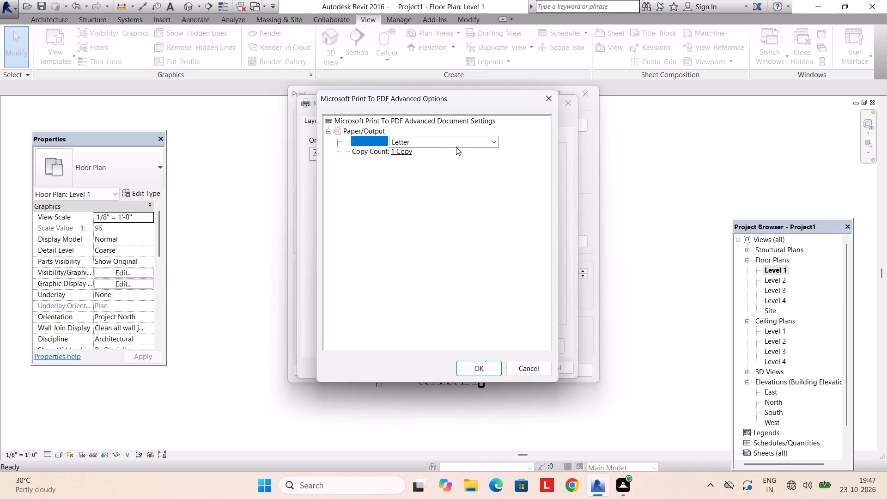
left_click(456, 147)
scroll(447, 233, "up", 9)
left_click(423, 154)
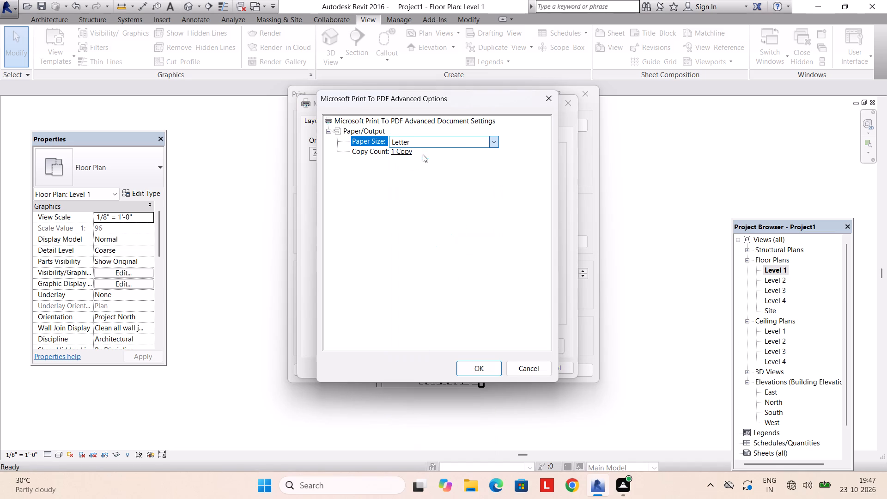
left_click(475, 367)
left_click(489, 369)
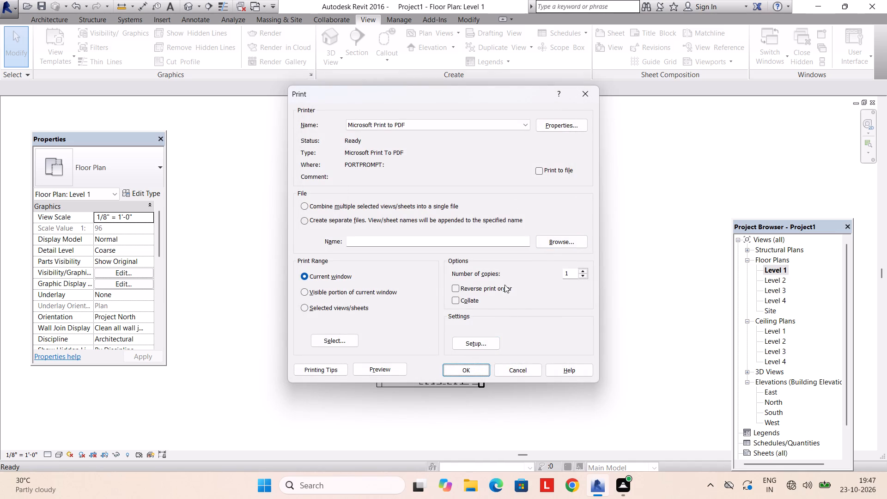
left_click(479, 373)
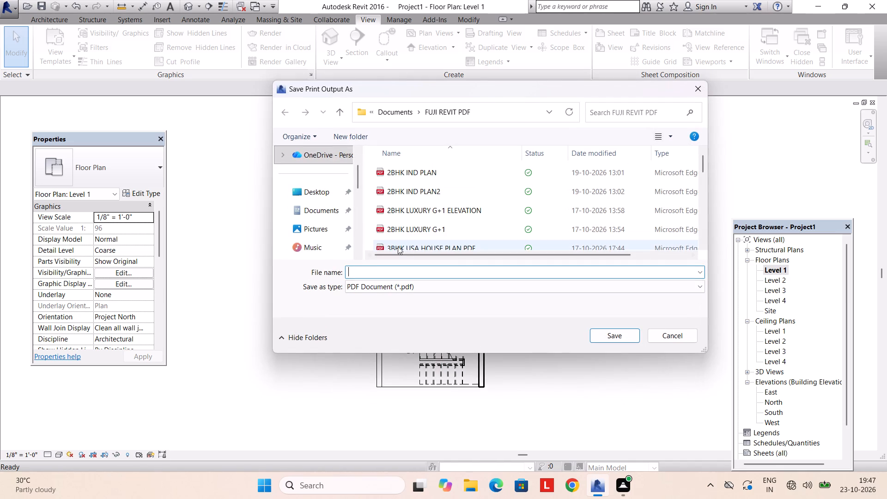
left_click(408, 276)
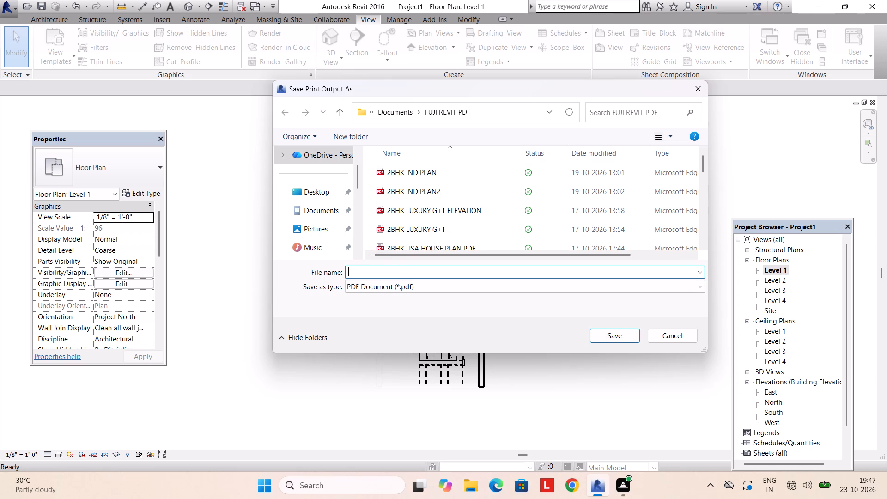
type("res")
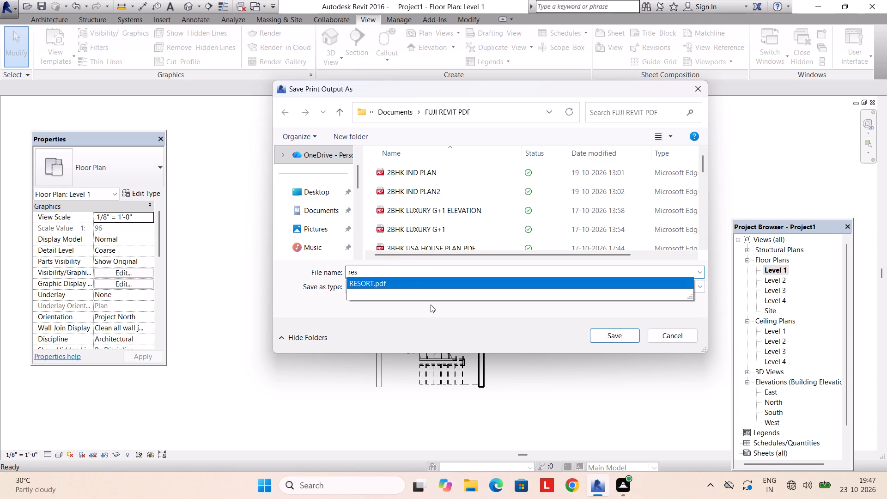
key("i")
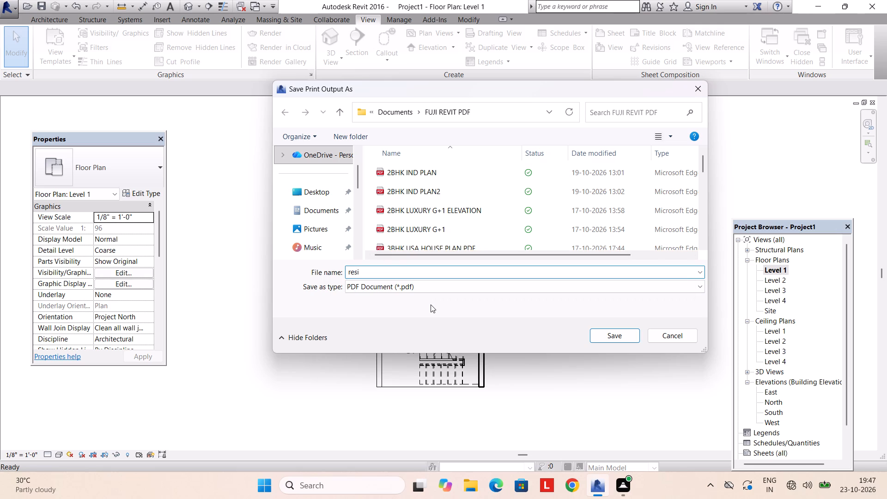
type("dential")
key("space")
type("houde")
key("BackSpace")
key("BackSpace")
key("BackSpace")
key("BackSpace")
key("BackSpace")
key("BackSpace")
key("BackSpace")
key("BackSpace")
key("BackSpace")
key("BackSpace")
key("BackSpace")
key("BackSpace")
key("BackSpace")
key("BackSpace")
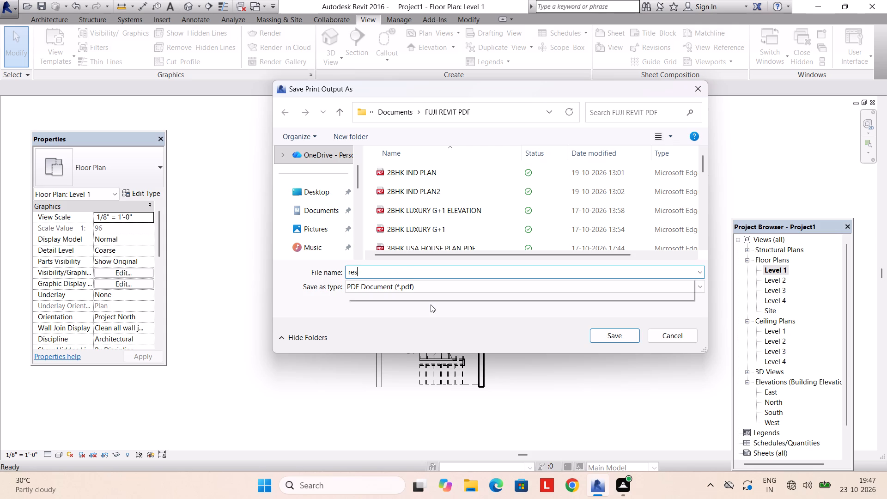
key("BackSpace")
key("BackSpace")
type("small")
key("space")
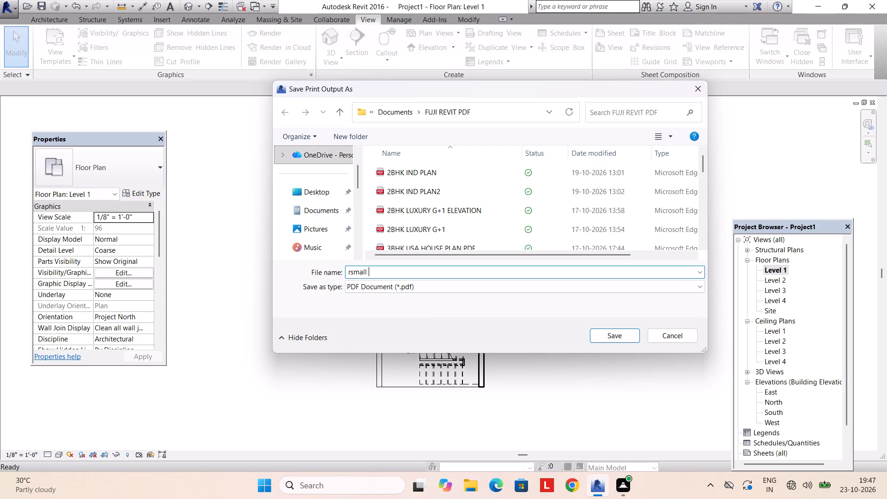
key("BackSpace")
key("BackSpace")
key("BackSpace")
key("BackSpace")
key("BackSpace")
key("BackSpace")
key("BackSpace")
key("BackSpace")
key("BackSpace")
Save the Level 1 plan's PDF output as "small house plan" in the FUJI REVIT PDF folder.
type("small house plan")
key("Return")
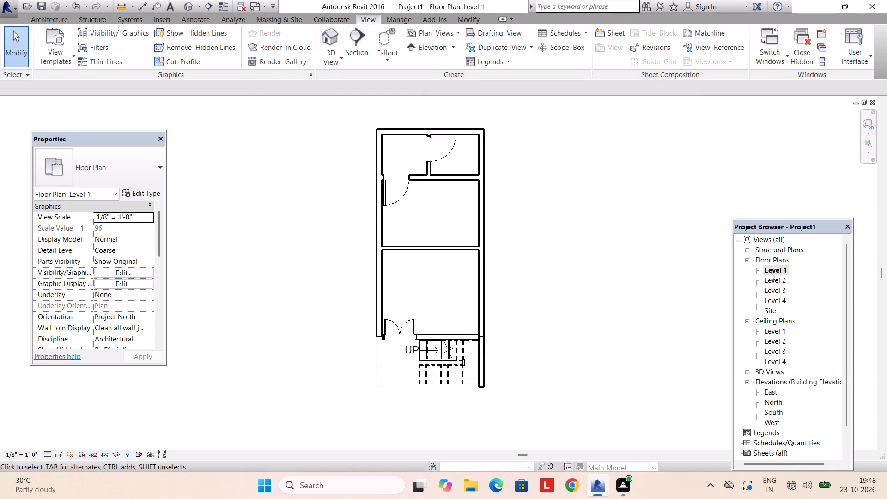
Print the 3D view to PDF with the current window as range, with the building's front and left side facing the viewer.
left_click(322, 66)
left_click(333, 73)
scroll(397, 149, "down", 1)
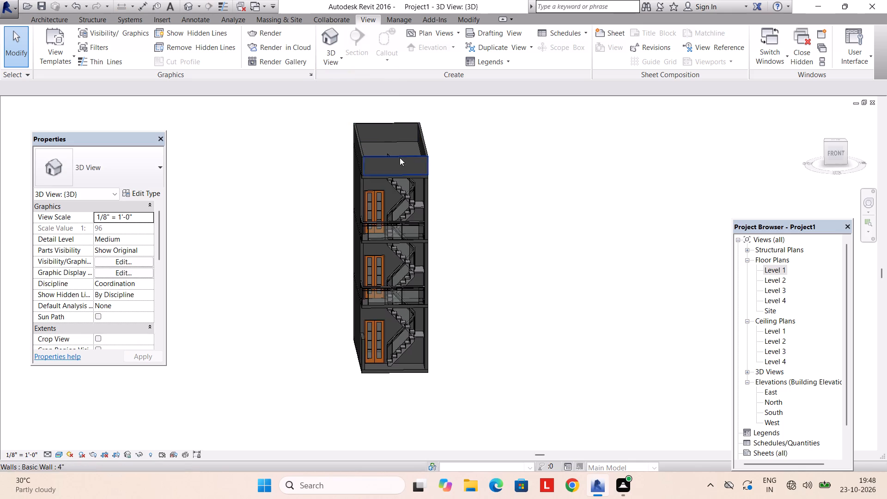
middle_click_drag(403, 176, 338, 167, "shift")
scroll(371, 179, "up", 2)
middle_click_drag(379, 174, 437, 174, "shift")
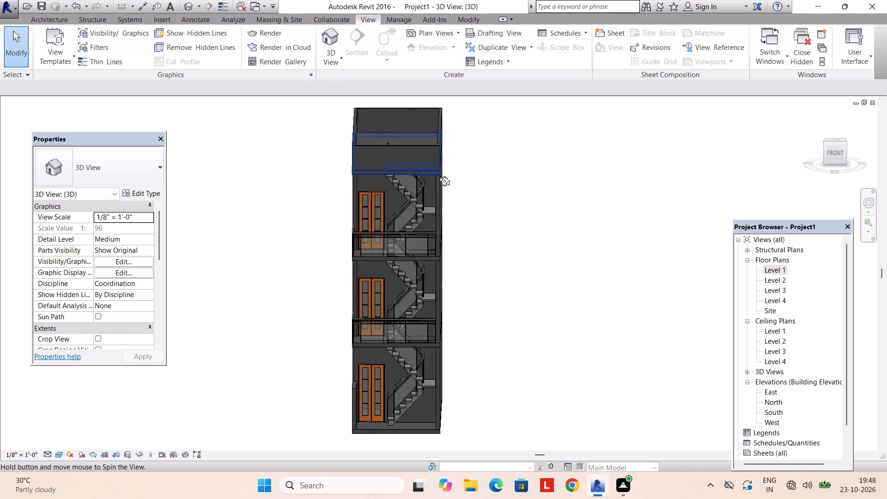
middle_click_drag(437, 174, 480, 157, "shift")
scroll(483, 175, "up", 1)
middle_click_drag(483, 175, 464, 165)
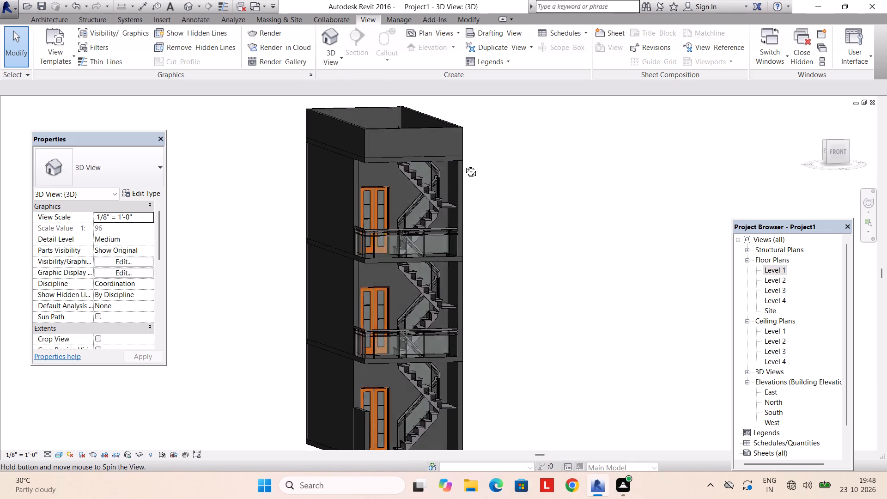
middle_click_drag(464, 165, 482, 161)
scroll(516, 208, "down", 2)
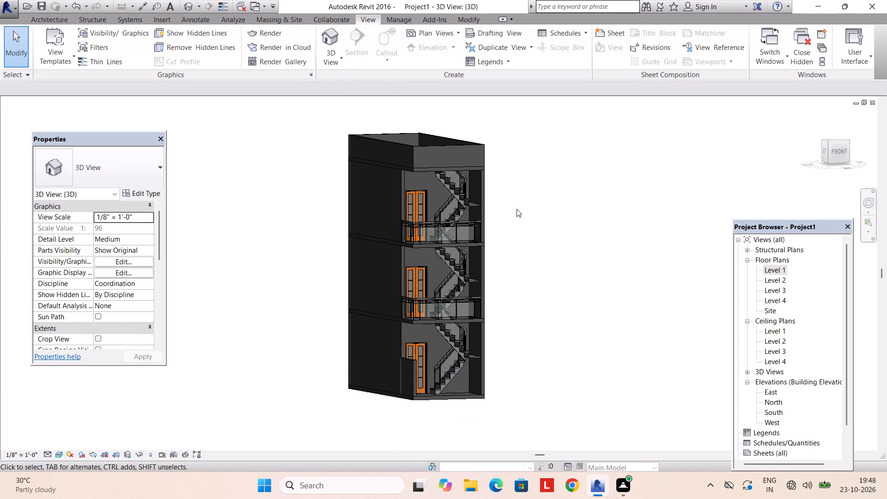
scroll(516, 210, "up", 1)
middle_click_drag(516, 213, 505, 220, "shift")
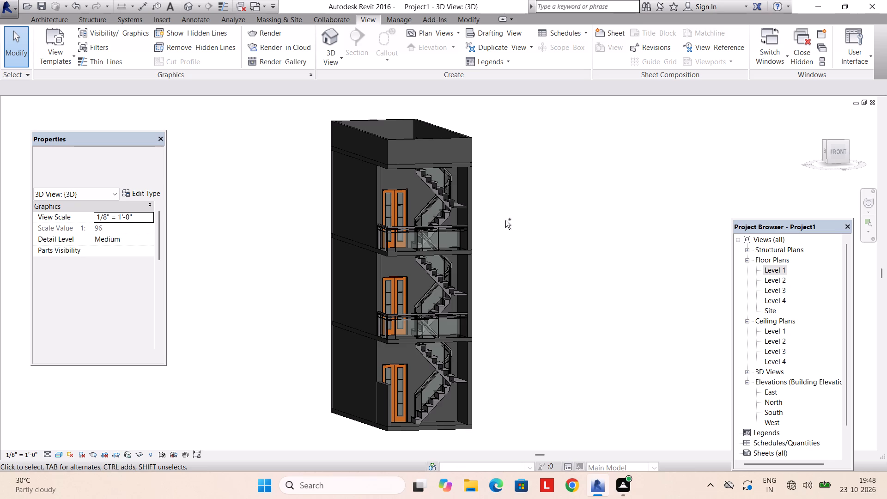
key("ctrl+p")
left_click(352, 278)
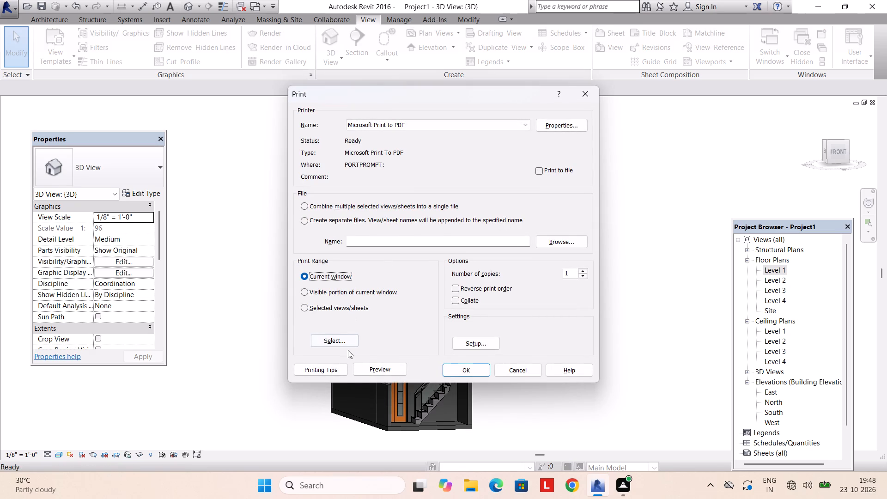
left_click(471, 372)
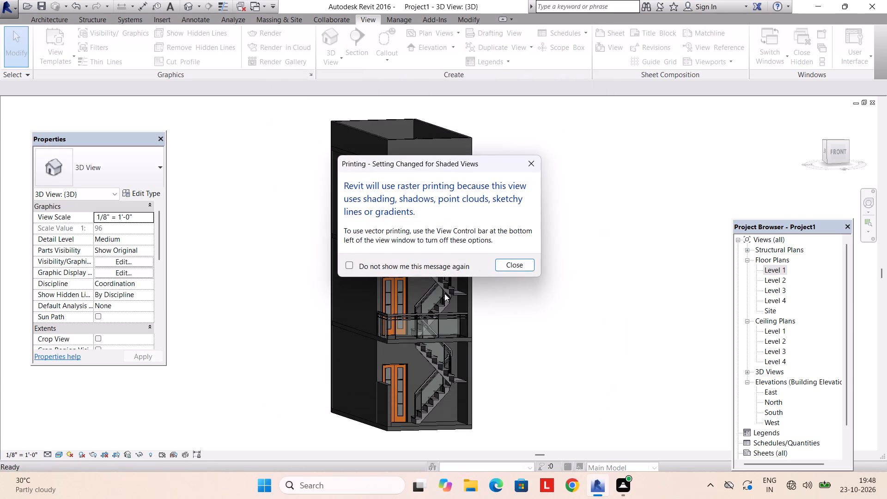
left_click(520, 268)
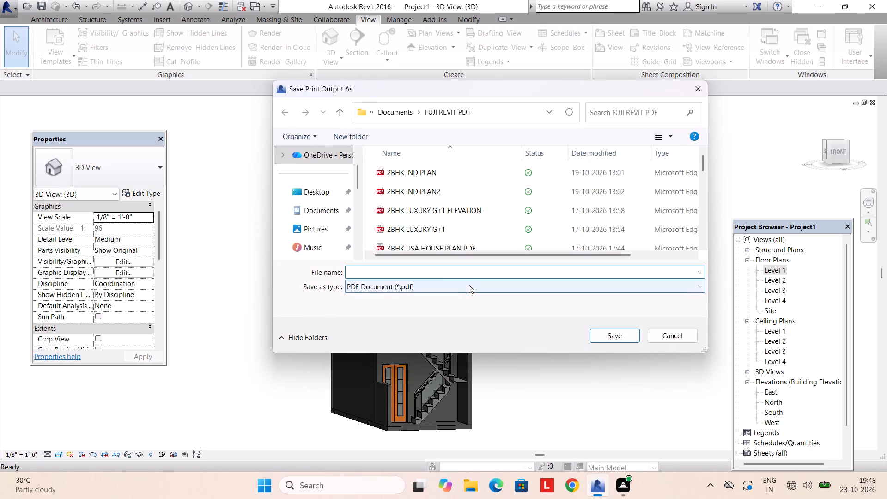
Name the 3D view's PDF output "small house plan2", based on the existing "small house plan.pdf" name.
type("smal")
left_click(389, 291)
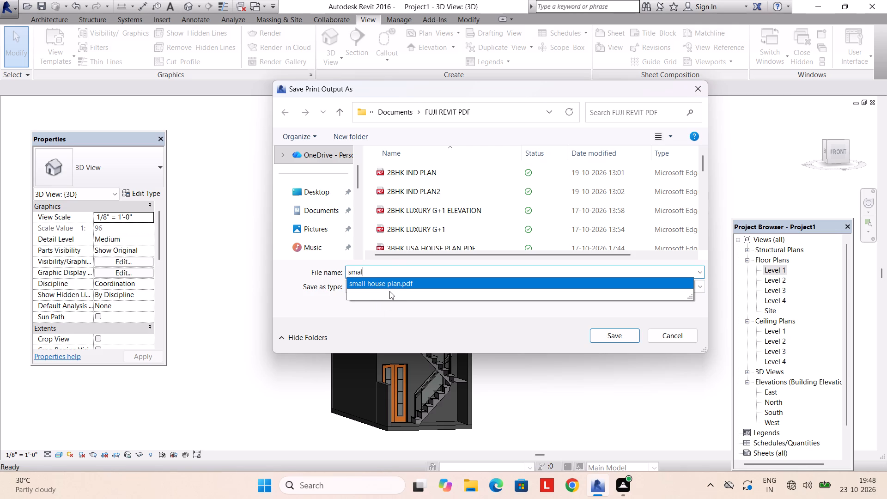
left_click(400, 289)
double_click(407, 281)
left_click(414, 274)
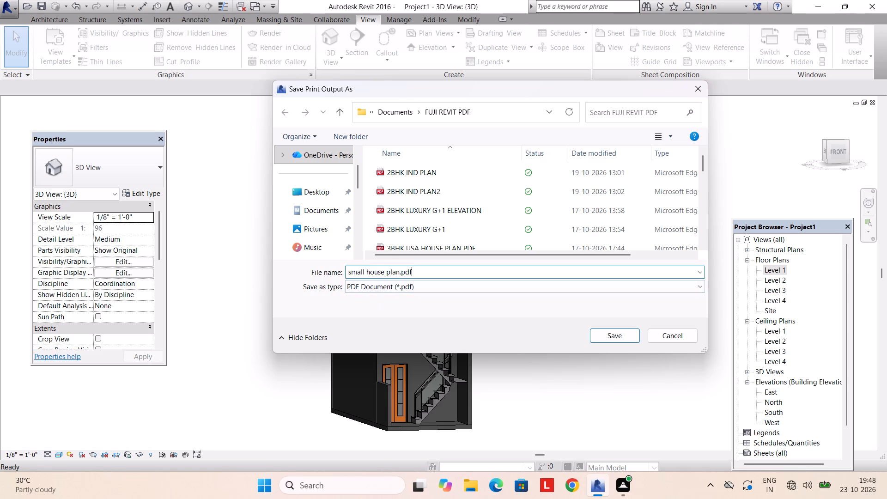